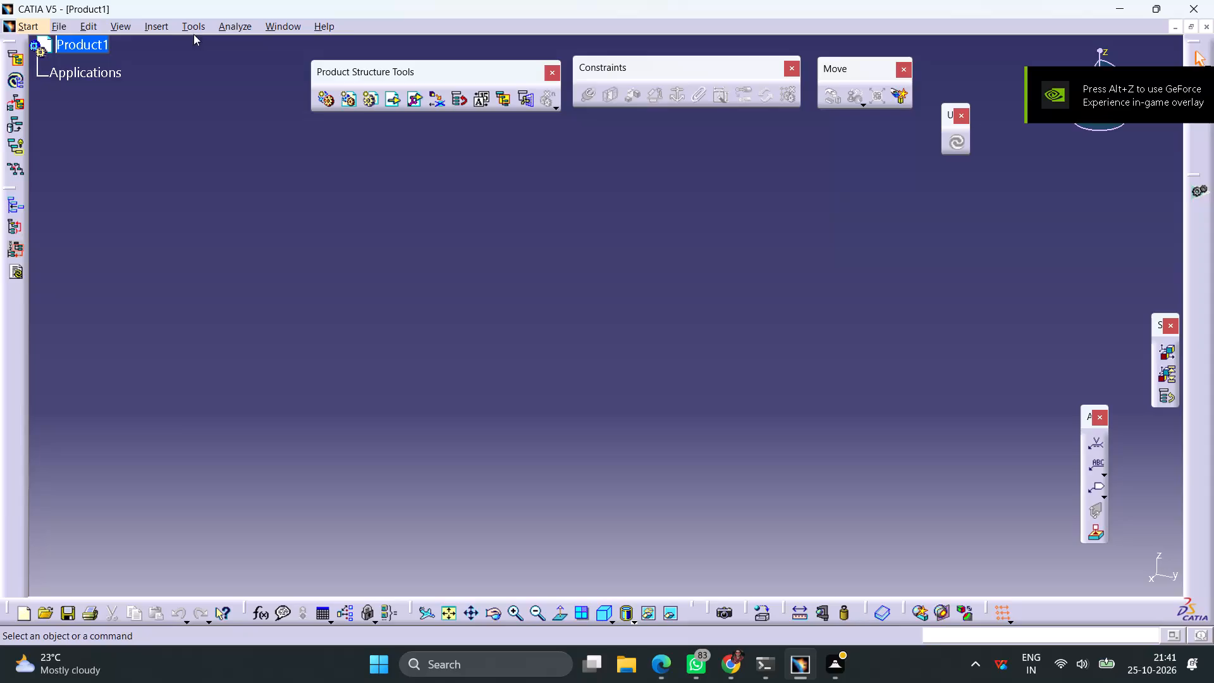
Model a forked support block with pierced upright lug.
Start recording a macro with CATScript as the language used.
left_click(189, 30)
left_click(269, 97)
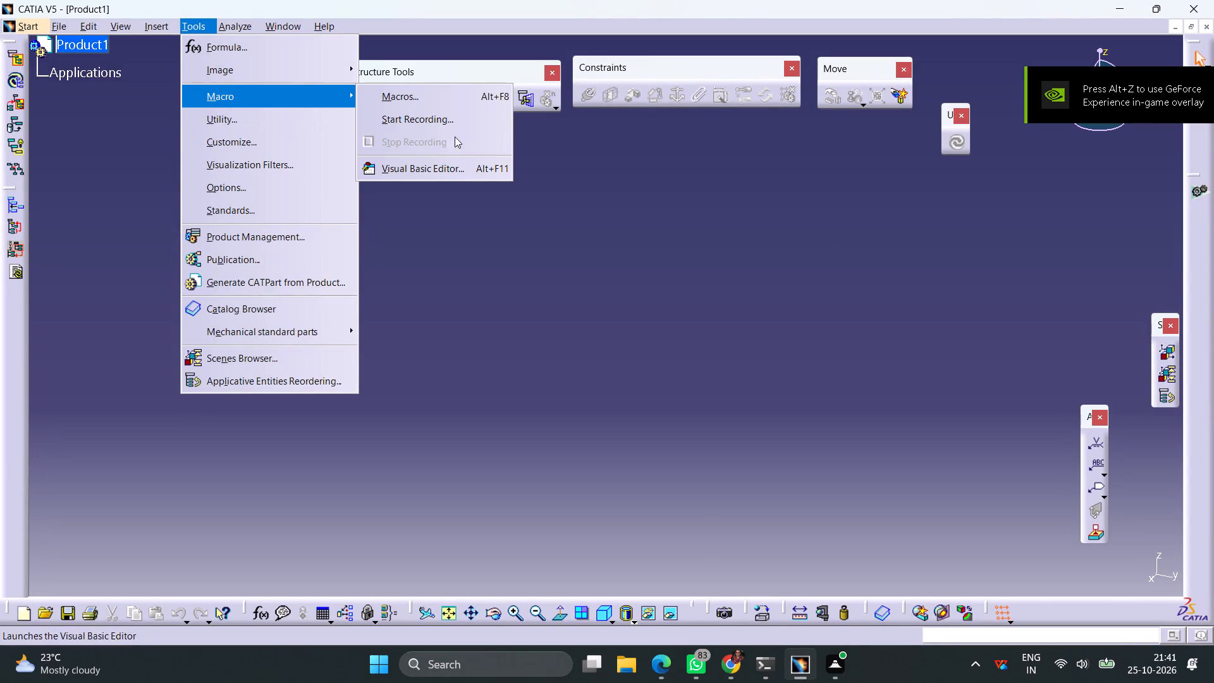
left_click(440, 121)
left_click(817, 512)
left_click(741, 529)
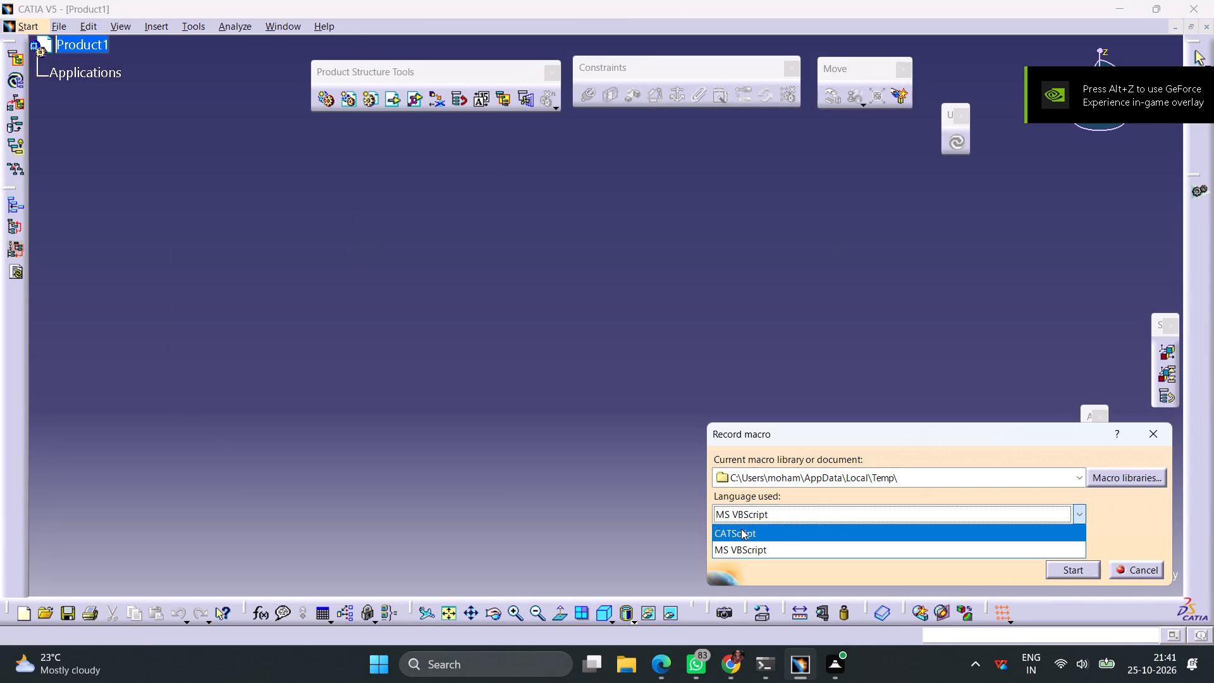
left_click(1060, 570)
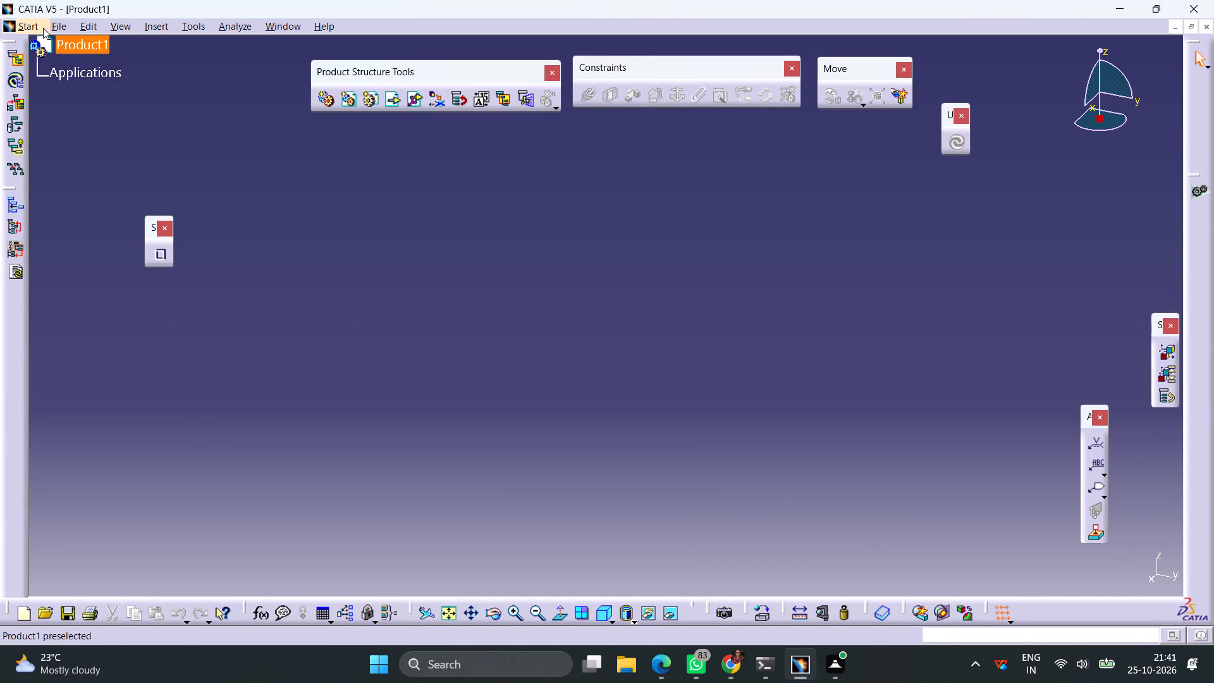
Create a new part in Part Design and open a sketch on its zx plane.
left_click(42, 28)
left_click(218, 97)
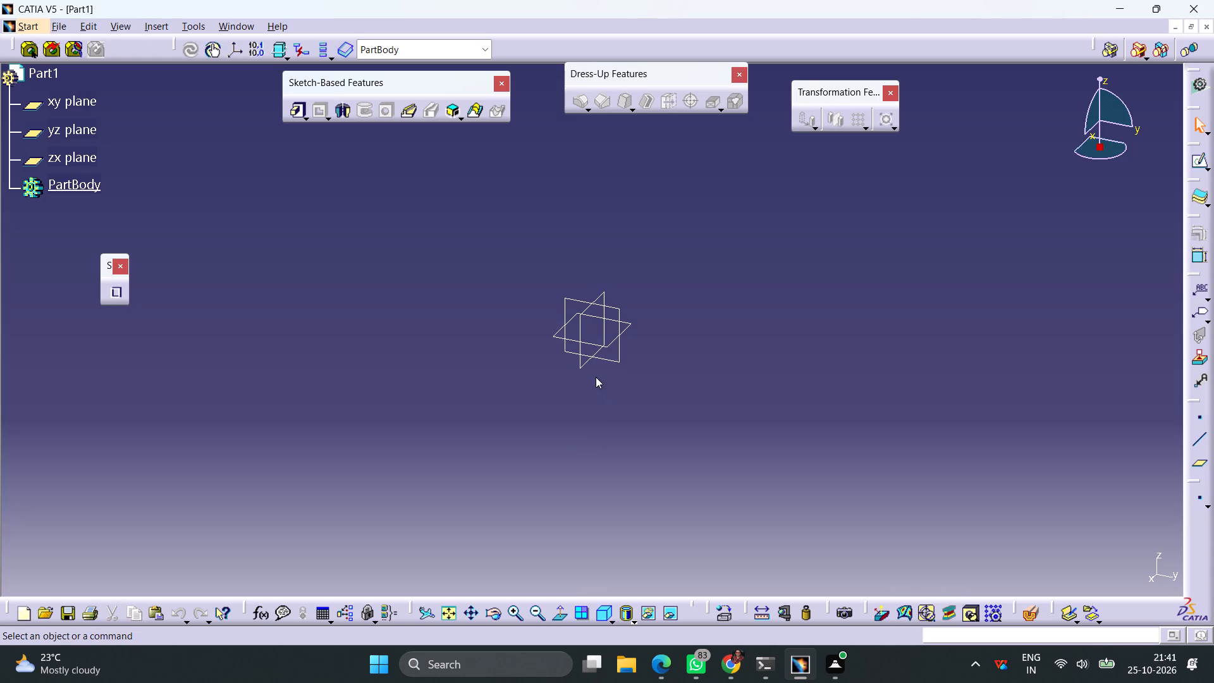
left_click(587, 363)
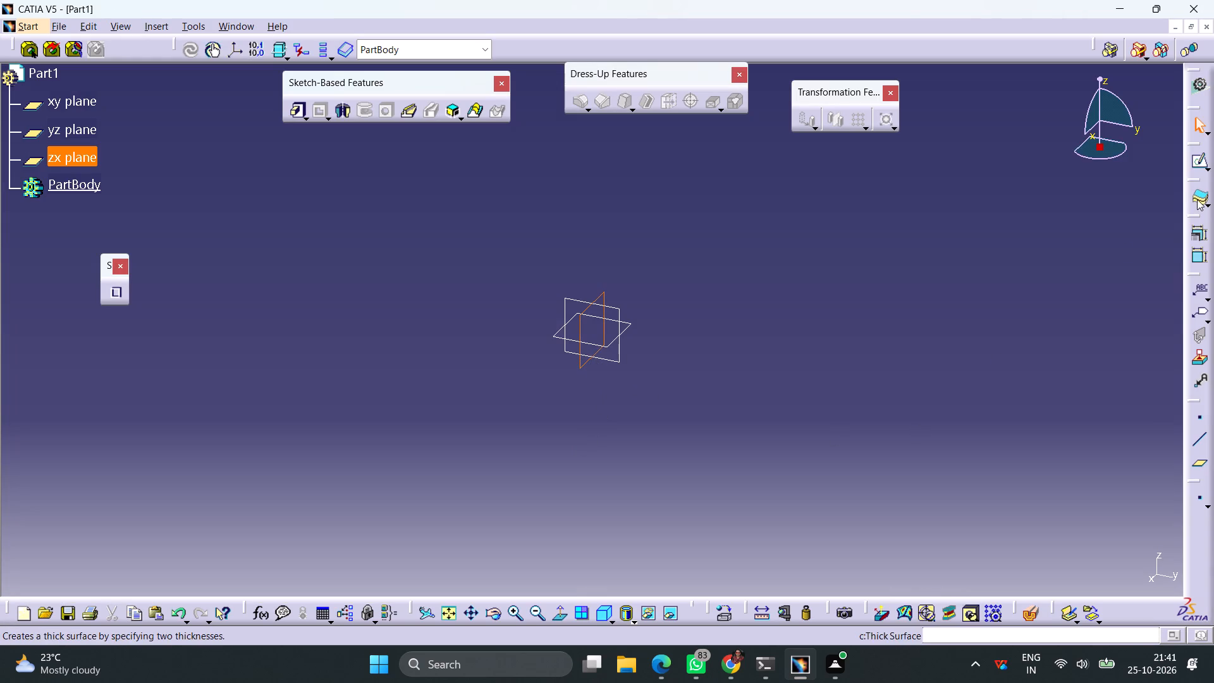
left_click(1198, 164)
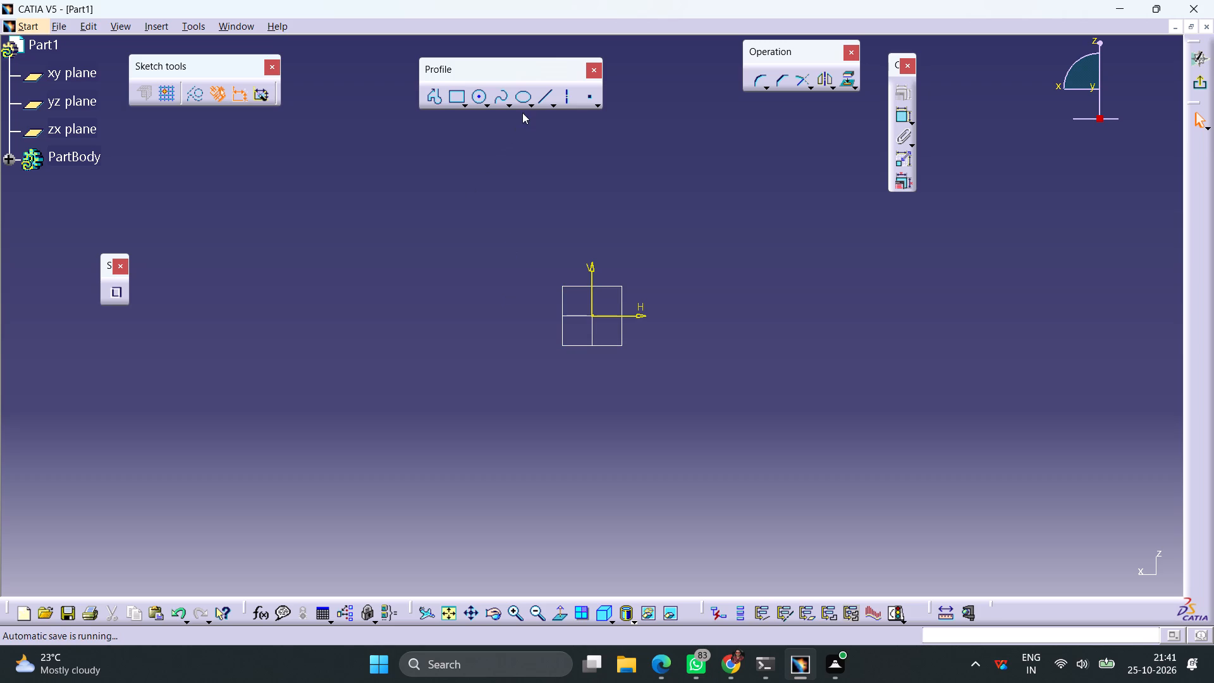
Sketch a horizontal line extended symmetrically about the origin and constrain its length to 40 mm.
left_click(539, 102)
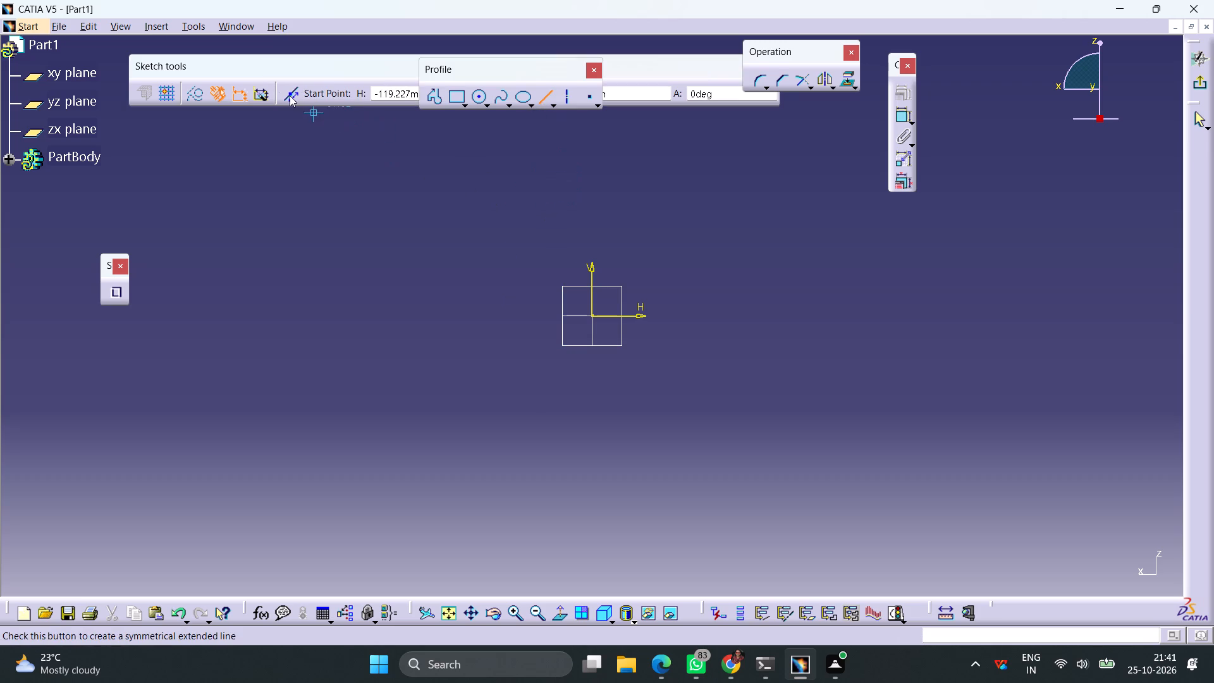
left_click(290, 95)
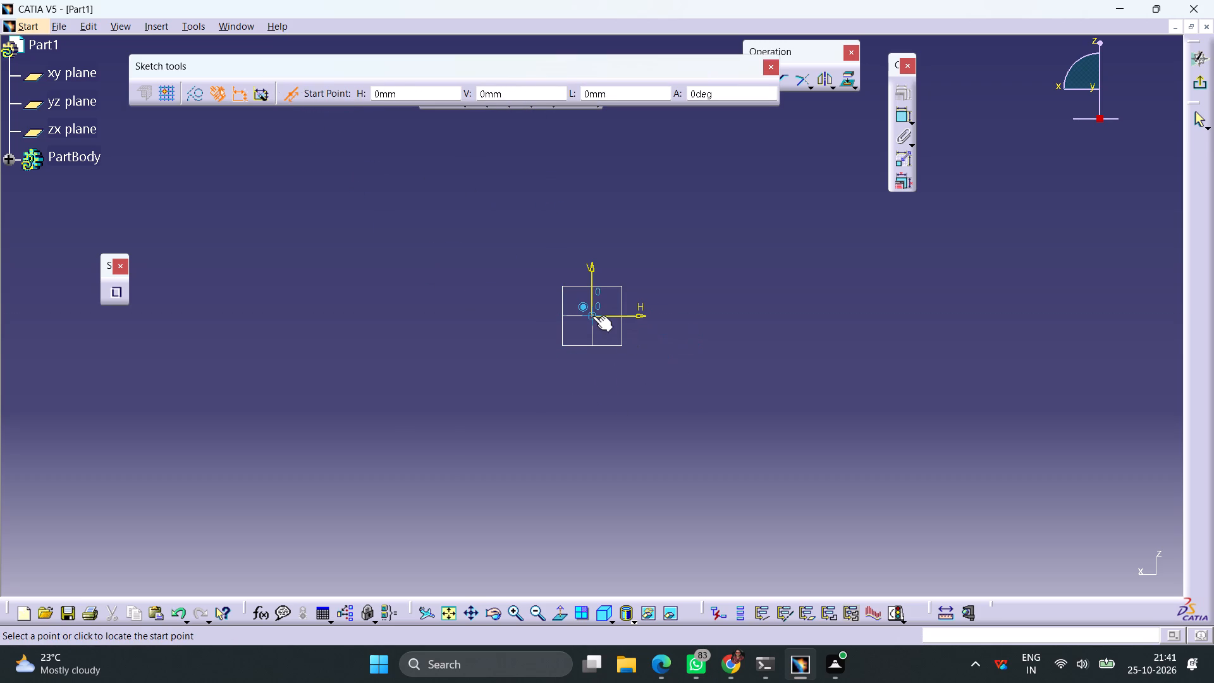
left_click(592, 316)
left_click(667, 316)
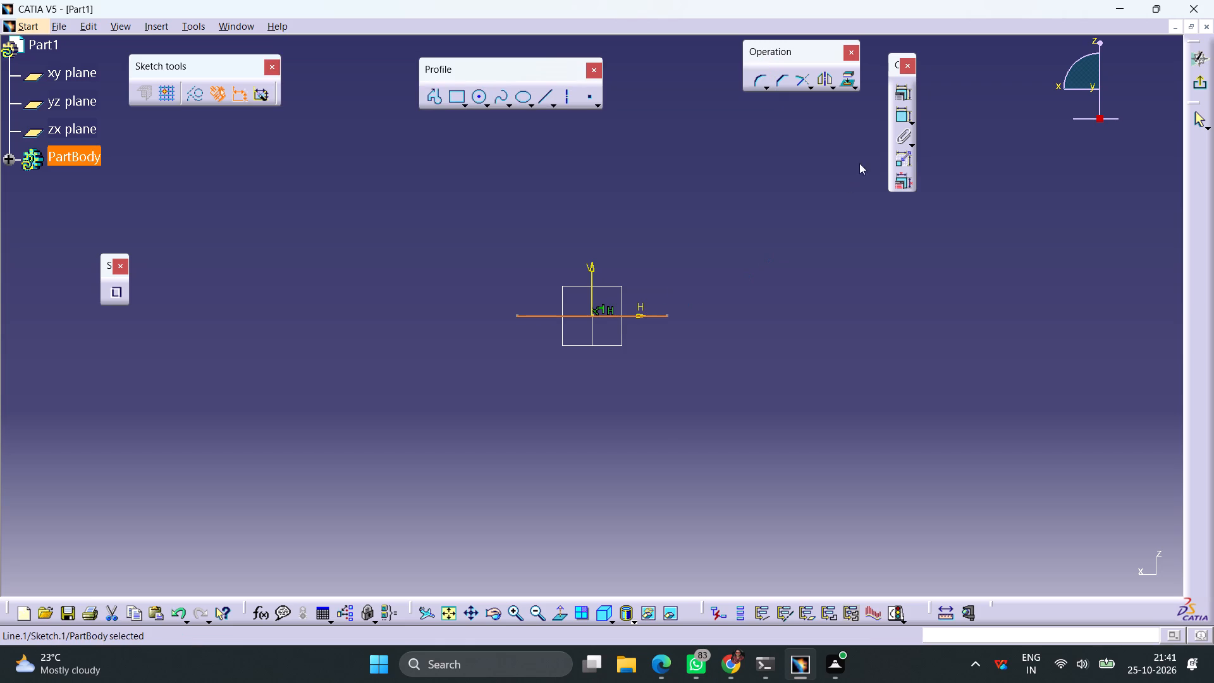
left_click(900, 116)
left_click(629, 378)
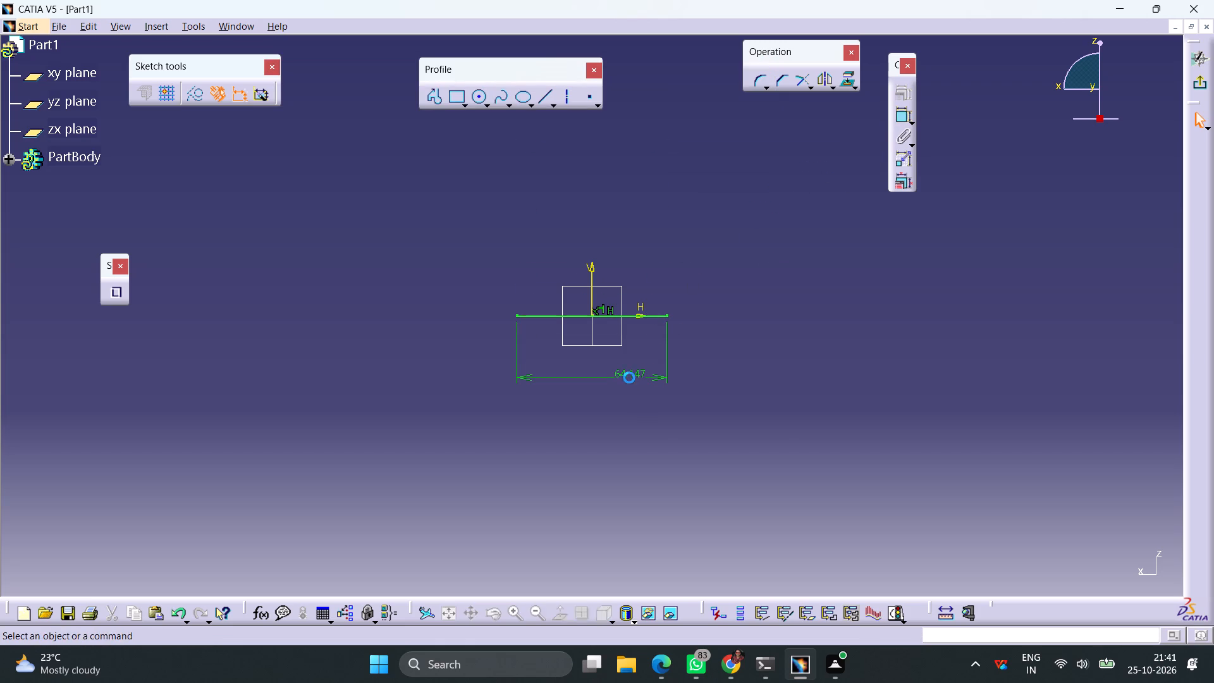
double_click(629, 377)
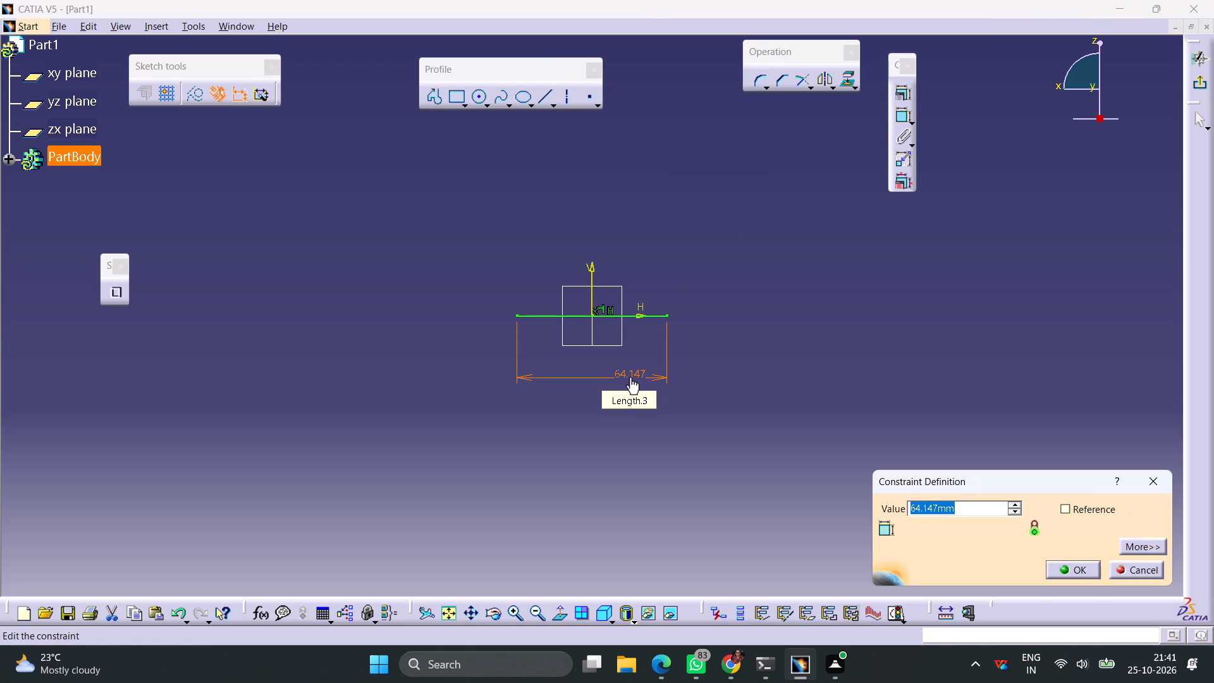
type("40")
key("Return")
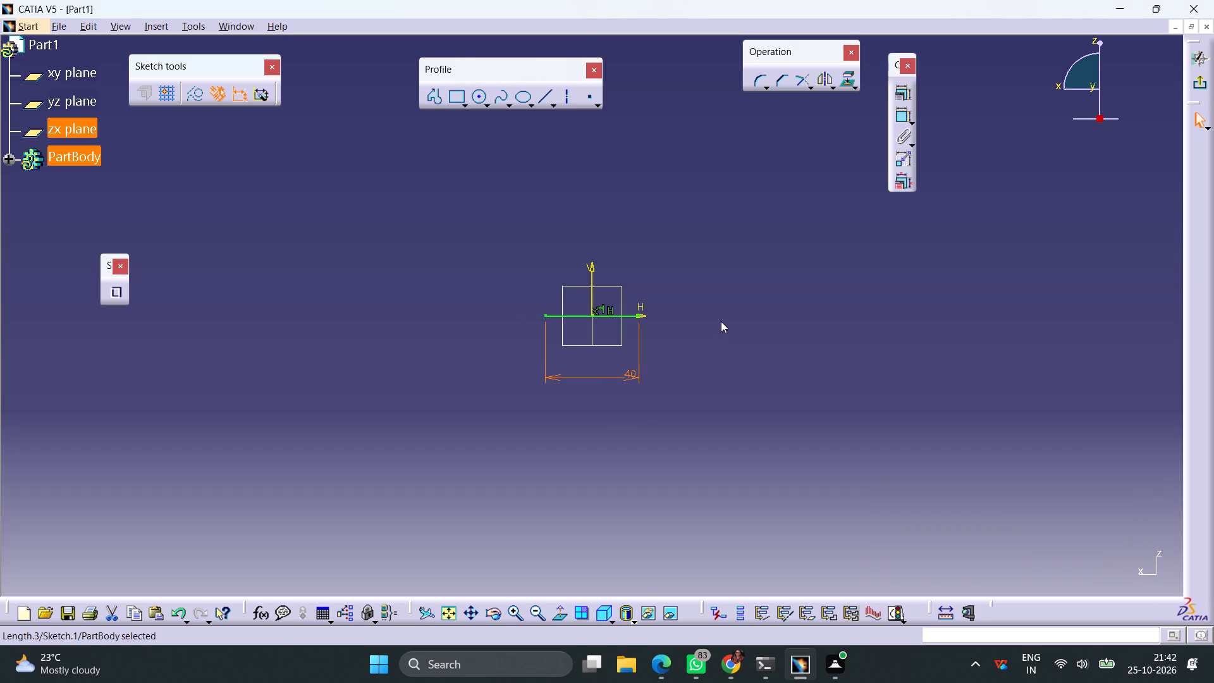
Draw a vertical line upward from the base line's right end, with symmetrical extension off, and constrain its length to 15 mm.
left_click(545, 97)
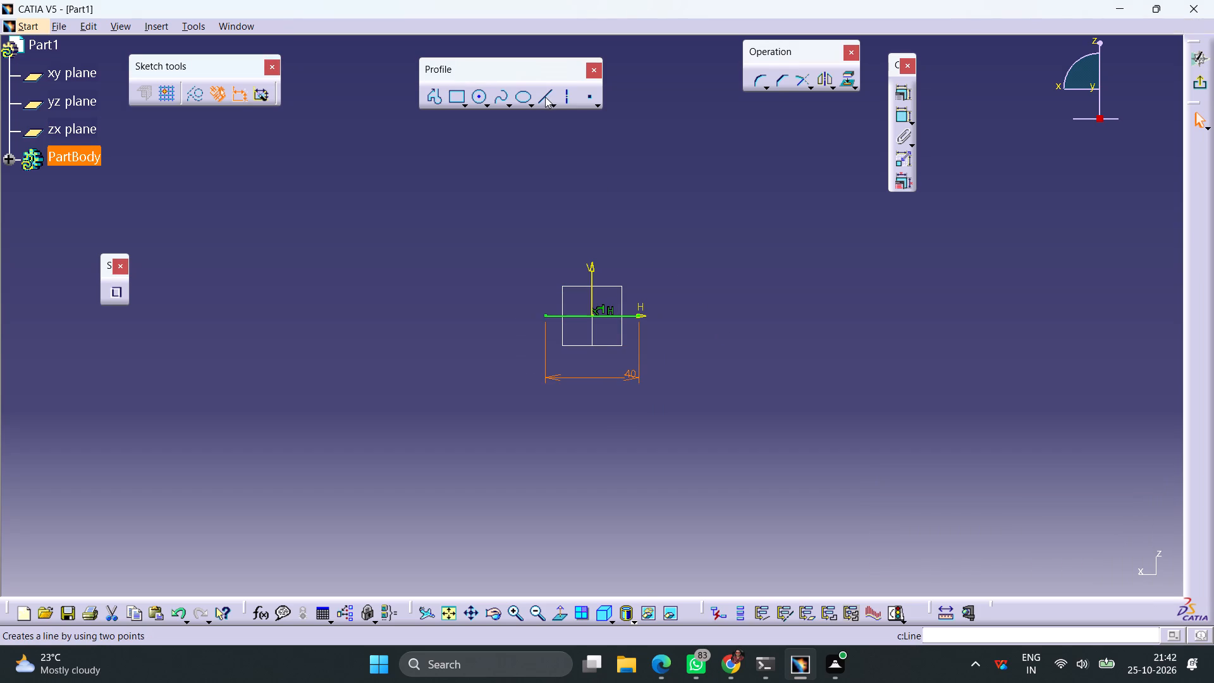
left_click(639, 319)
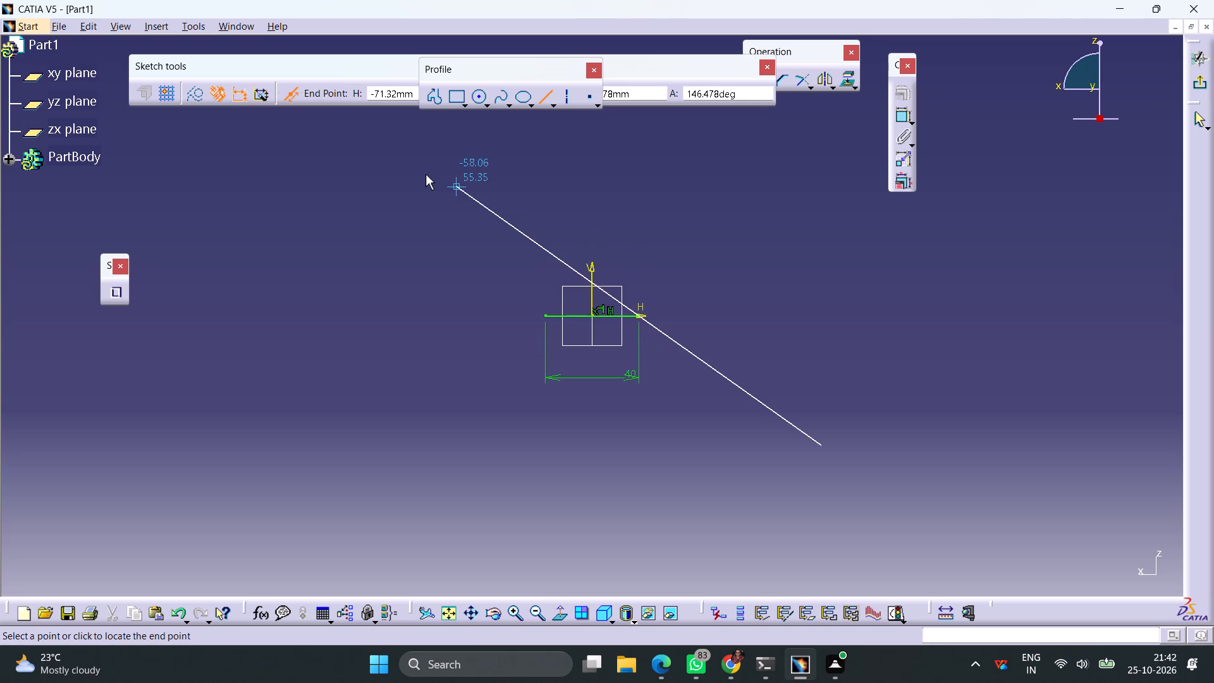
left_click(294, 94)
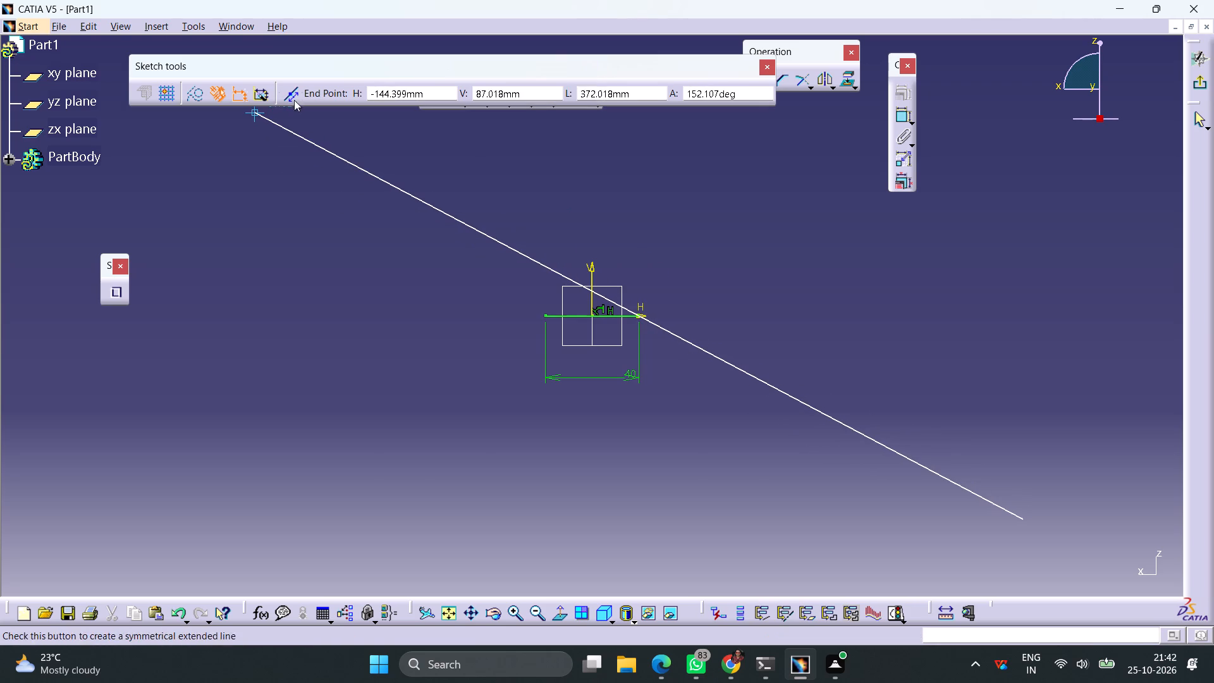
left_click(640, 262)
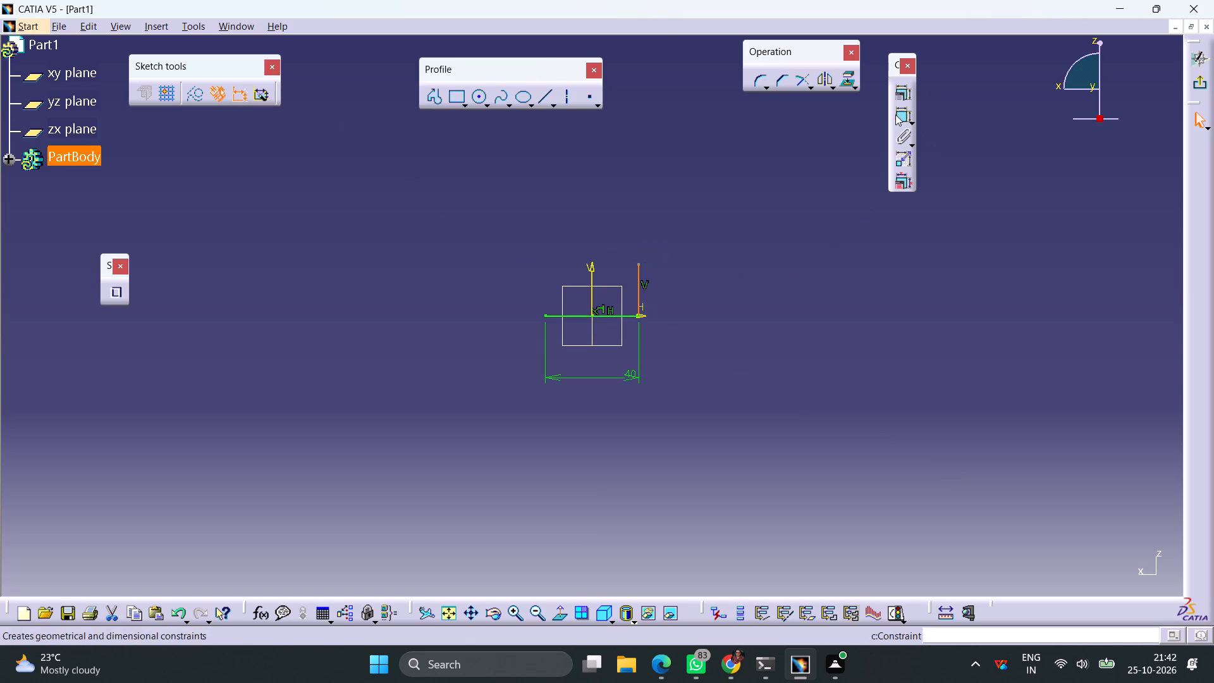
left_click(895, 114)
left_click(703, 366)
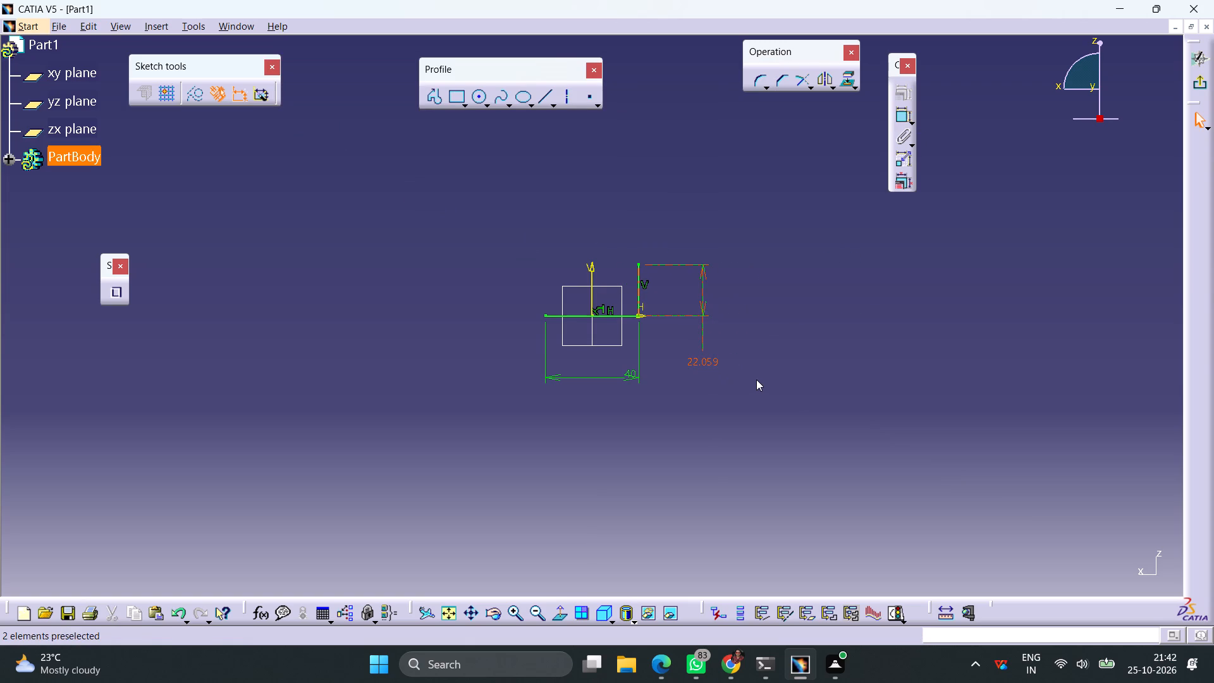
double_click(706, 362)
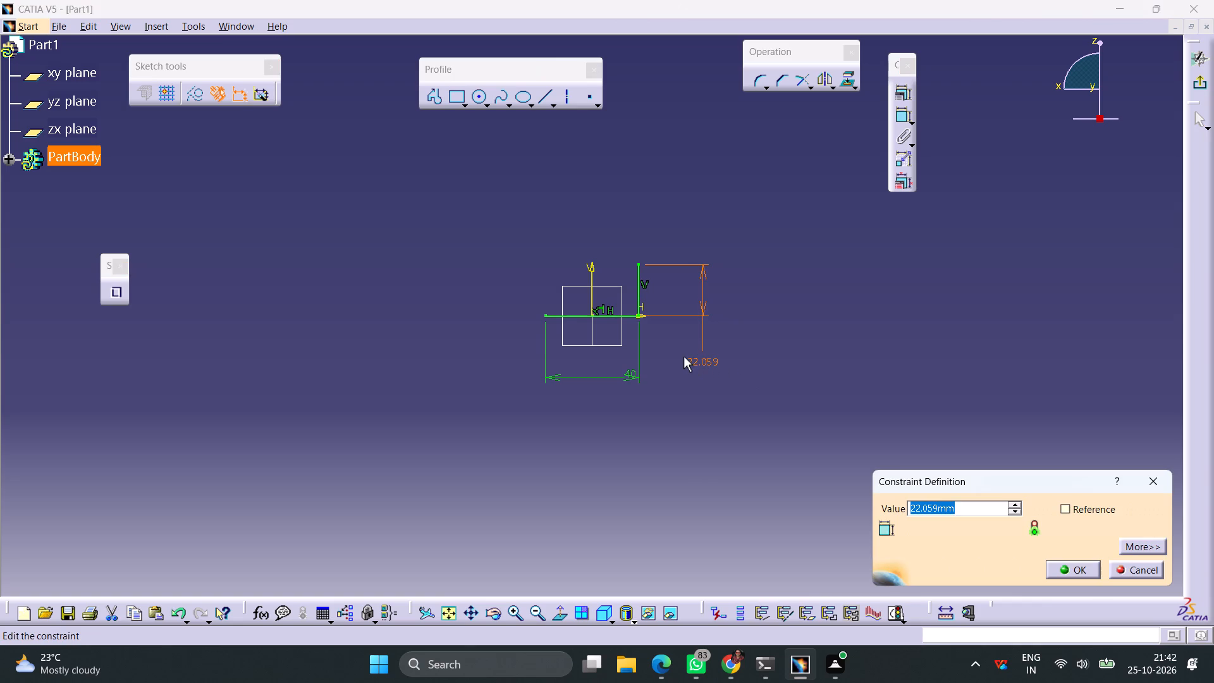
type("15")
key("Return")
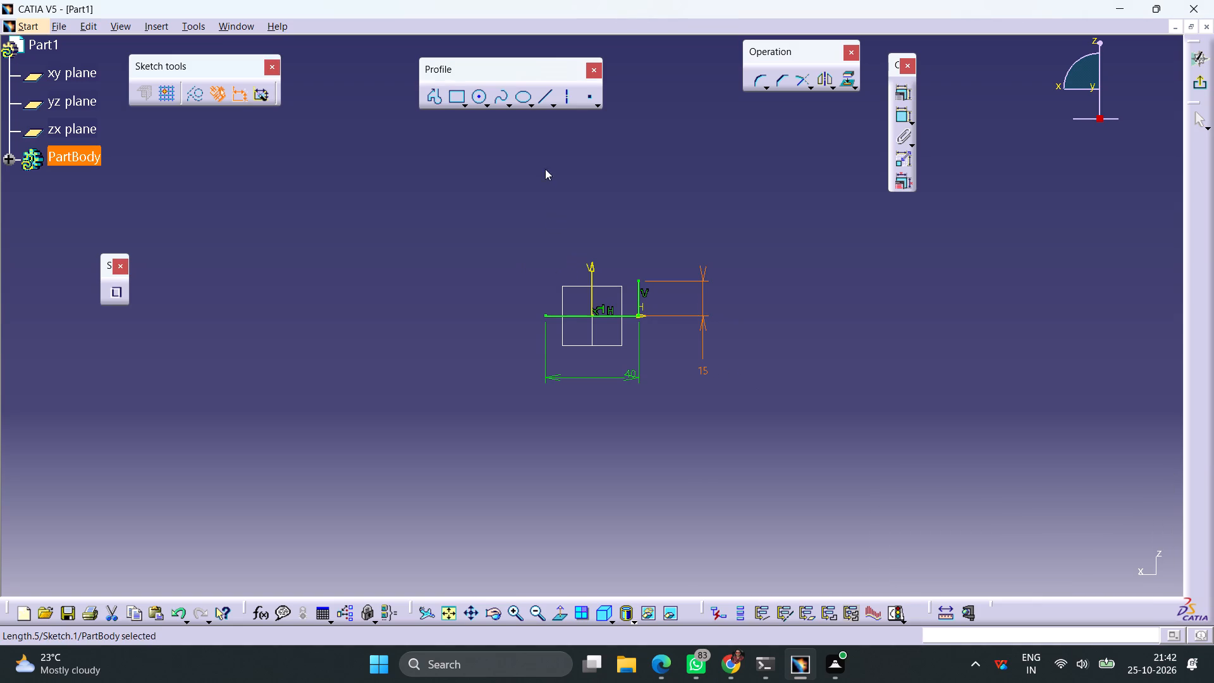
Draw a horizontal line outward from the top of the right vertical line and constrain its length to 30 mm.
left_click(539, 95)
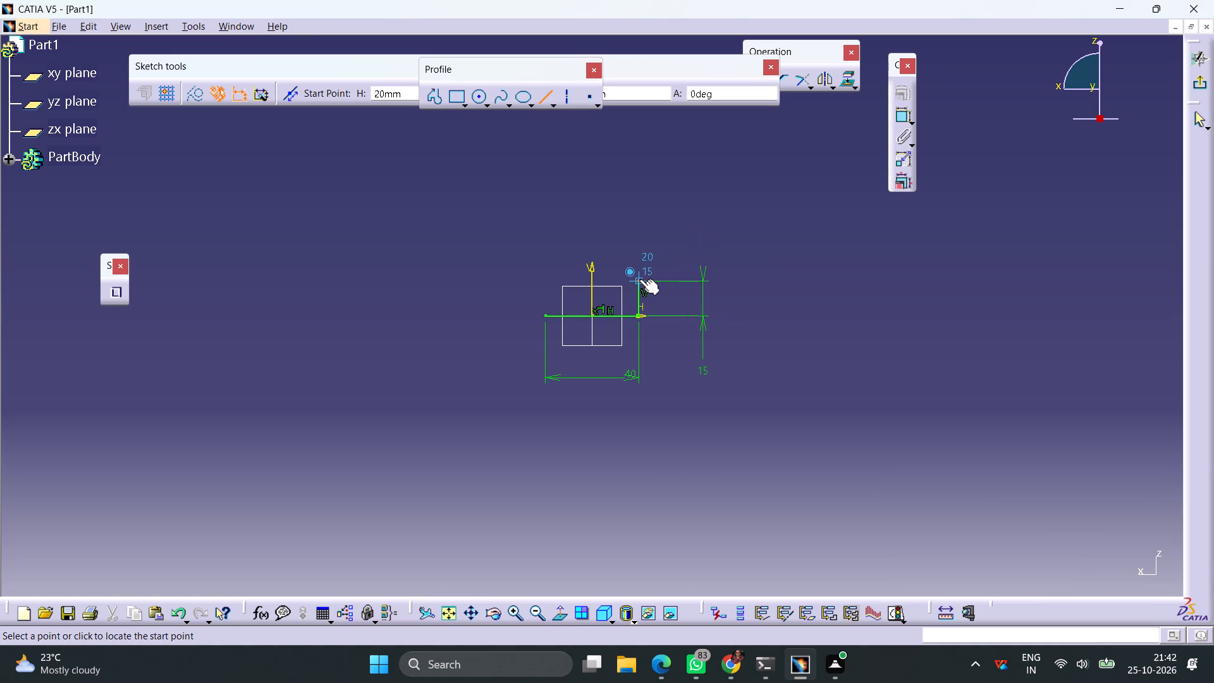
left_click(639, 279)
left_click(806, 281)
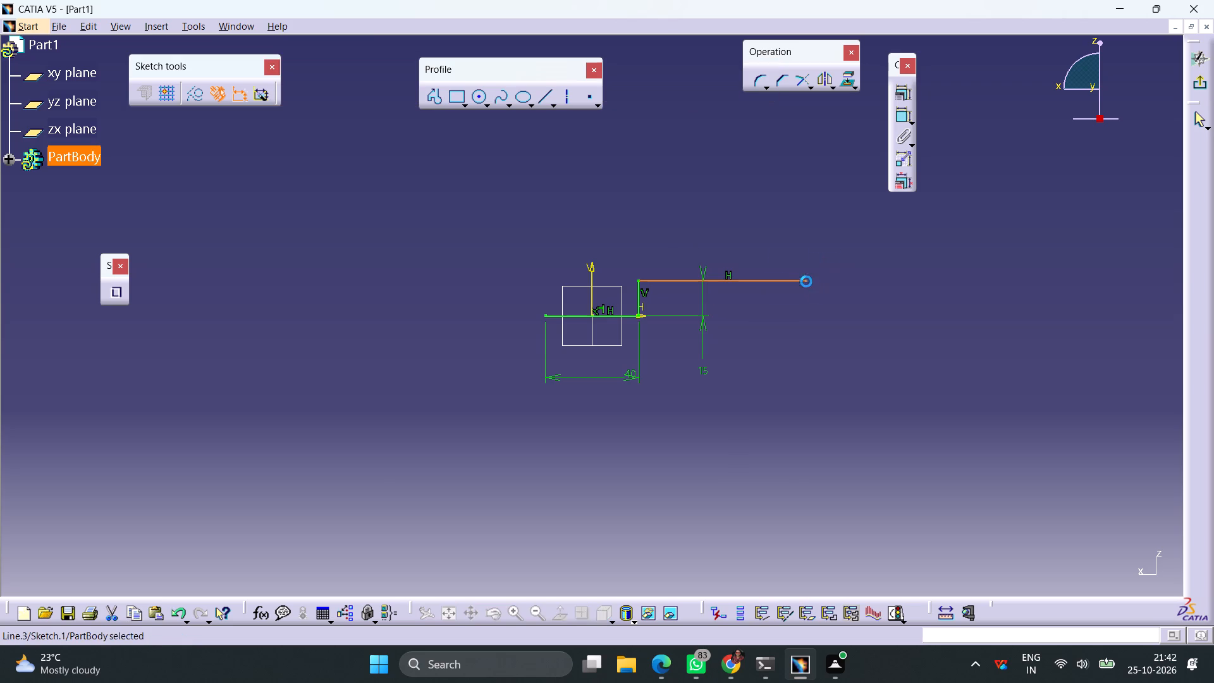
left_click(899, 115)
left_click(765, 309)
double_click(766, 309)
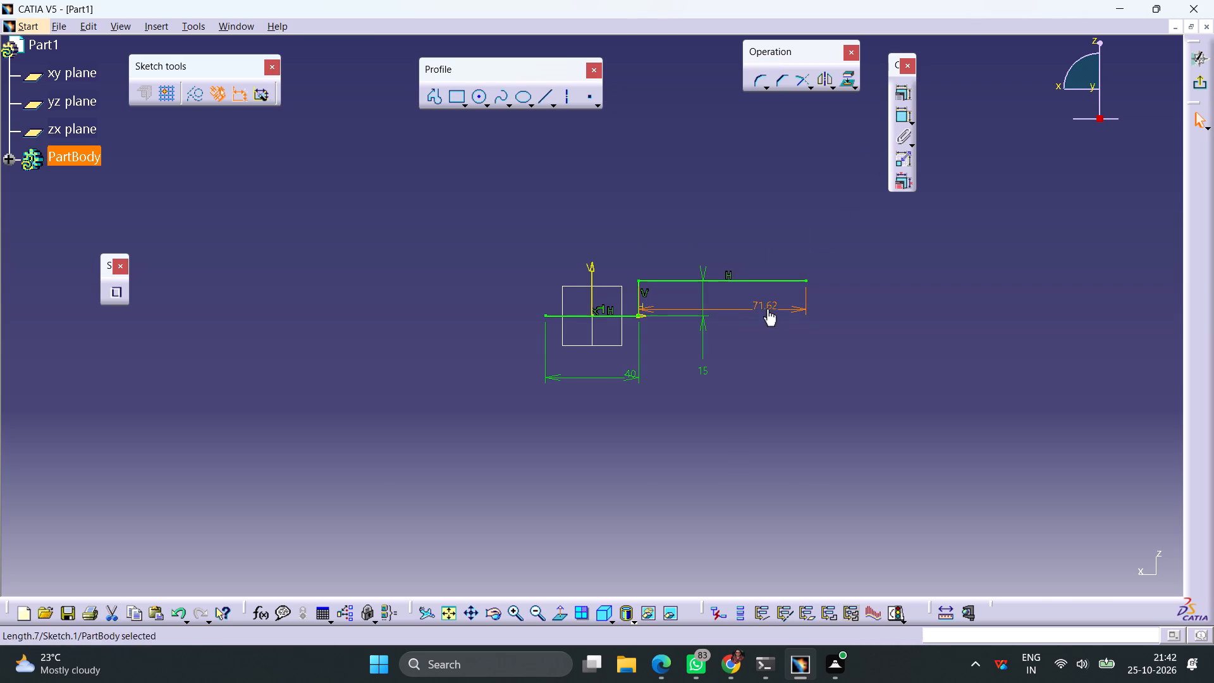
type("30")
key("Return")
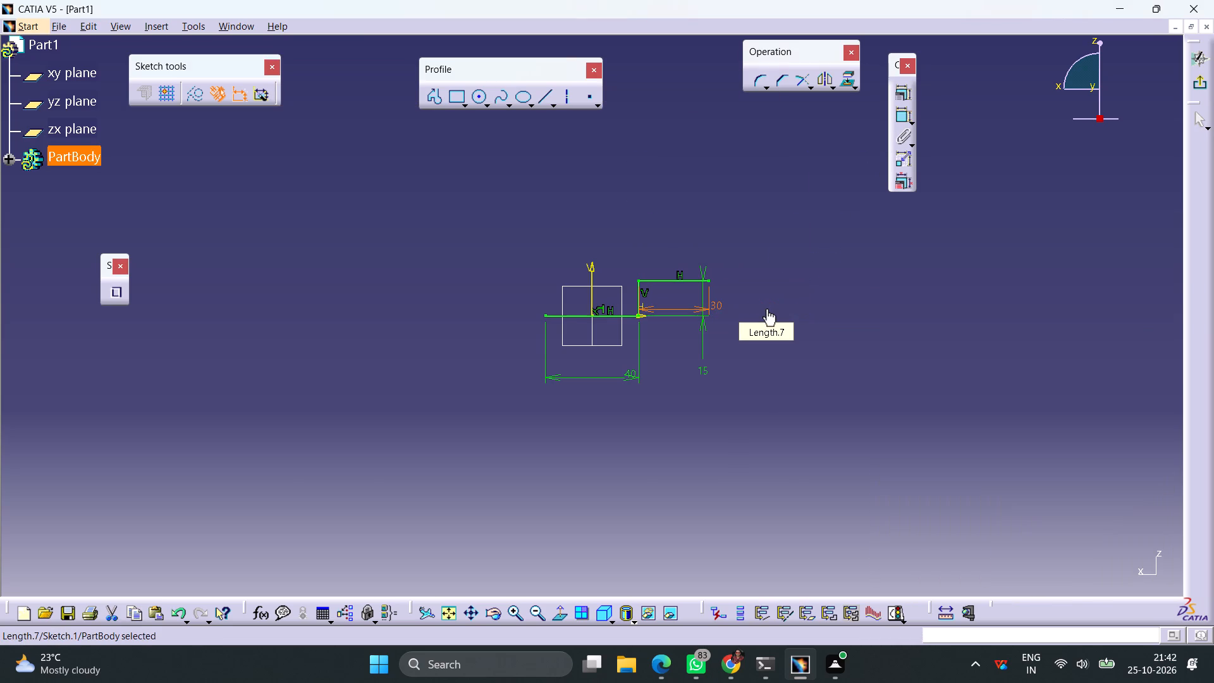
left_click(697, 429)
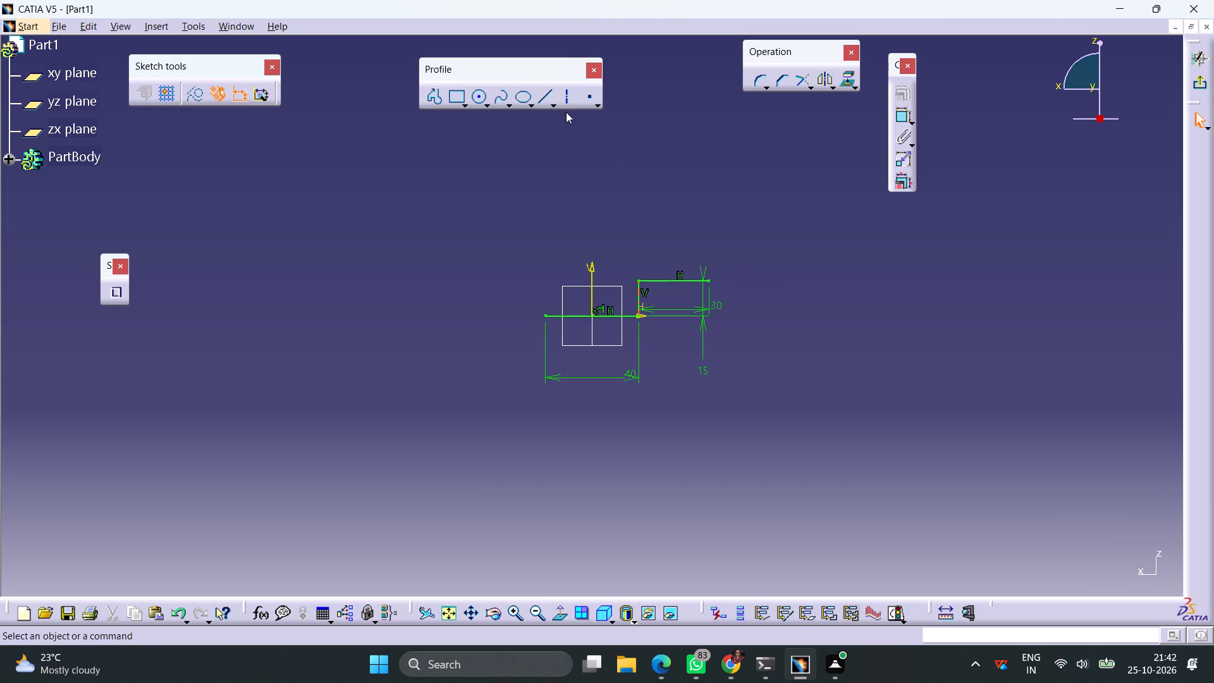
Draw a vertical line upward from the base line's left end to 15 mm height, level with the right-hand step.
left_click(542, 100)
left_click(543, 314)
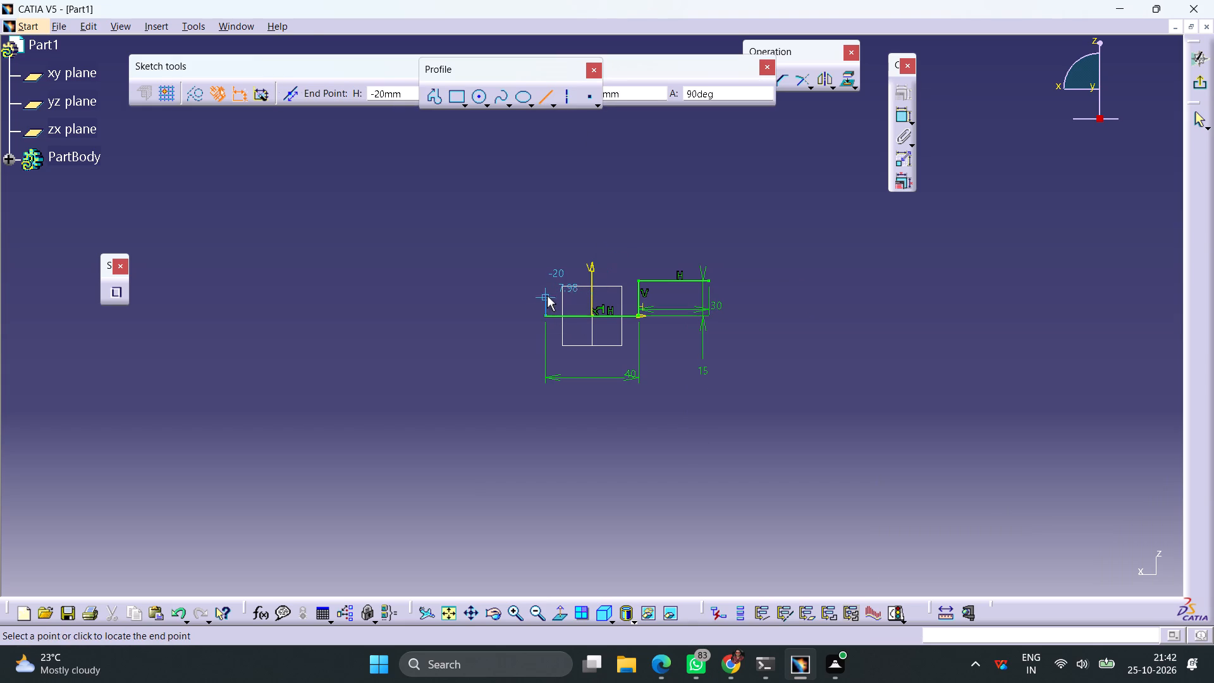
left_click(545, 280)
left_click(561, 219)
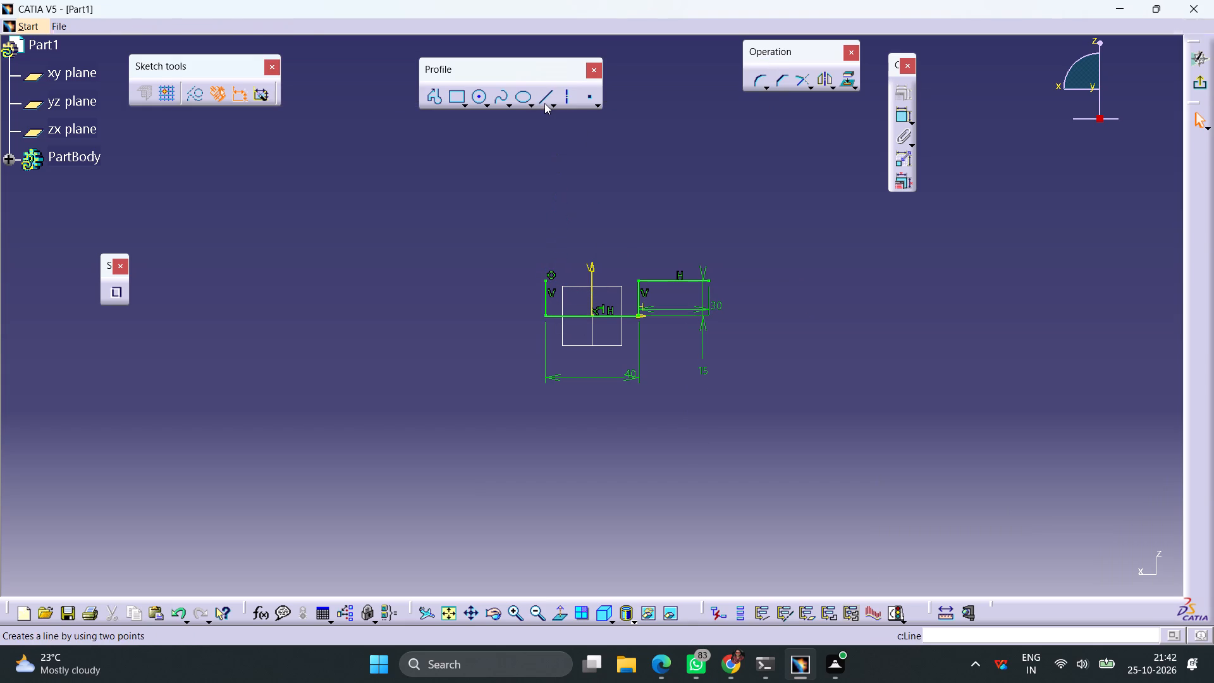
Draw a horizontal line outward from the left vertical line's top and set the overall width between both outer endpoints to 100 mm.
left_click(544, 103)
left_click(546, 281)
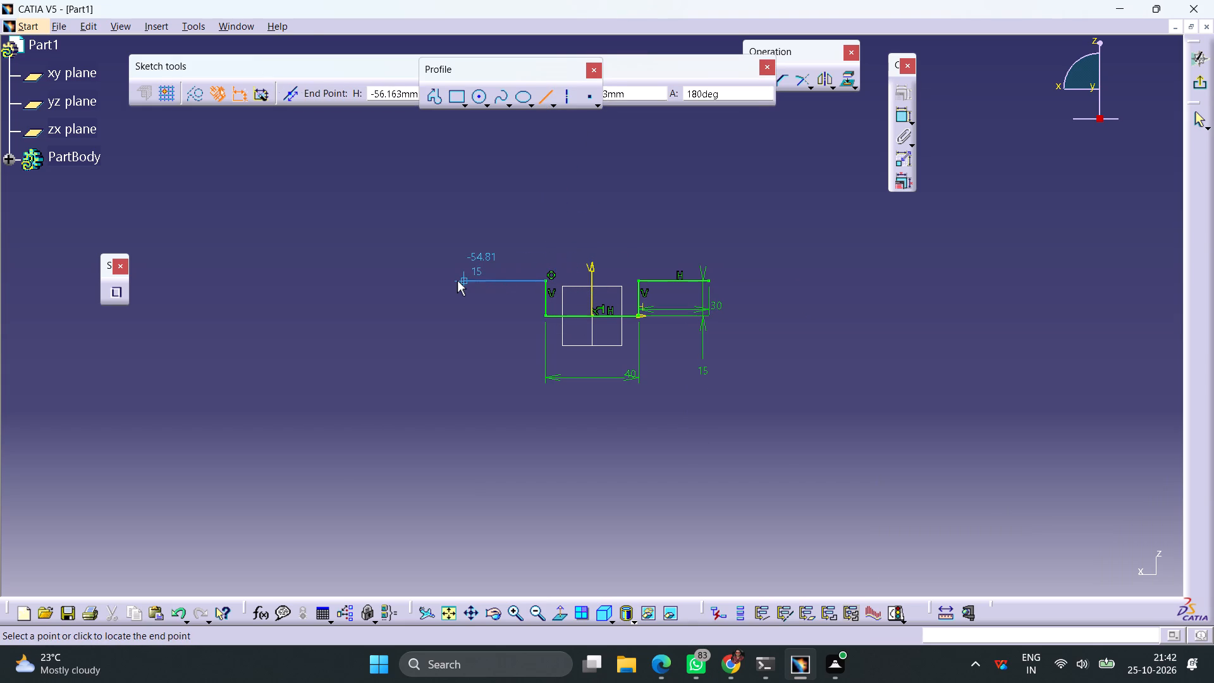
left_click(457, 281)
left_click(467, 347)
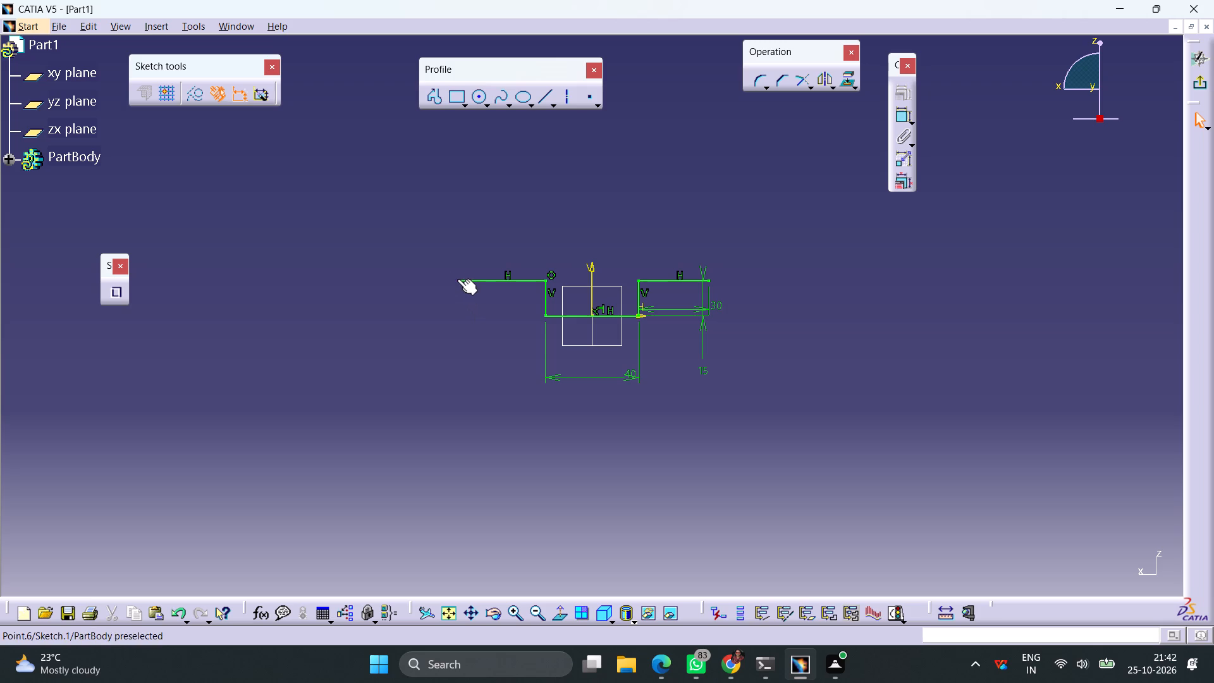
left_click(457, 279)
left_click(899, 121)
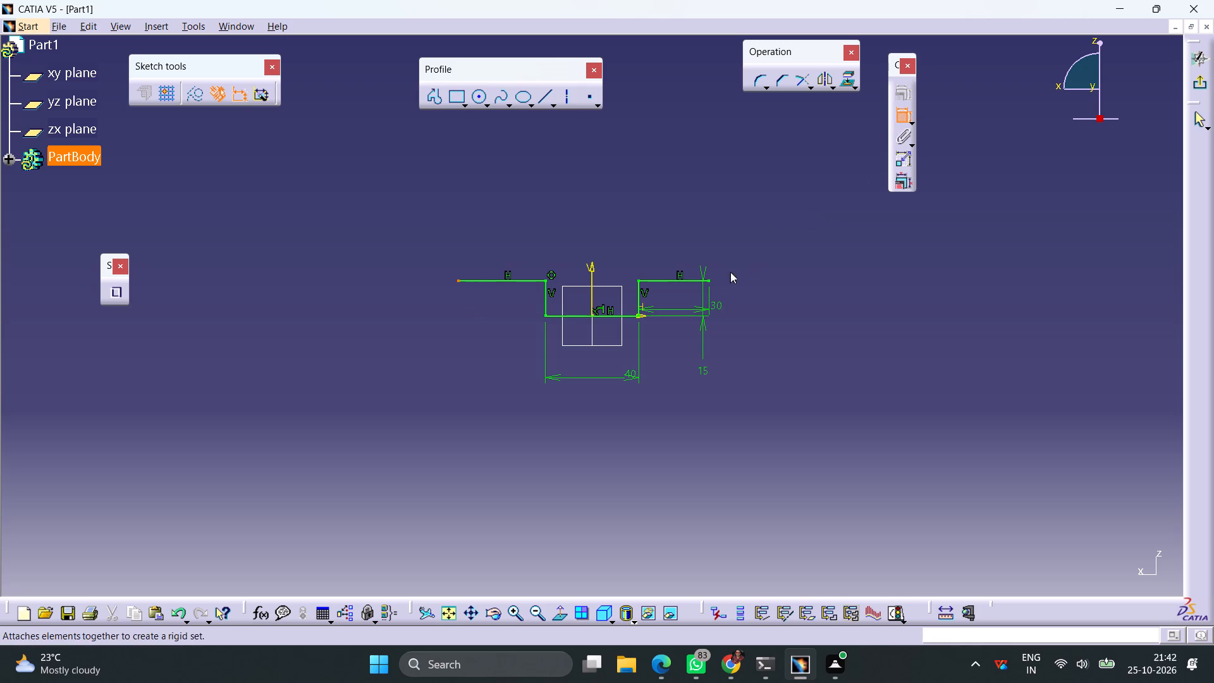
left_click(709, 281)
left_click(584, 423)
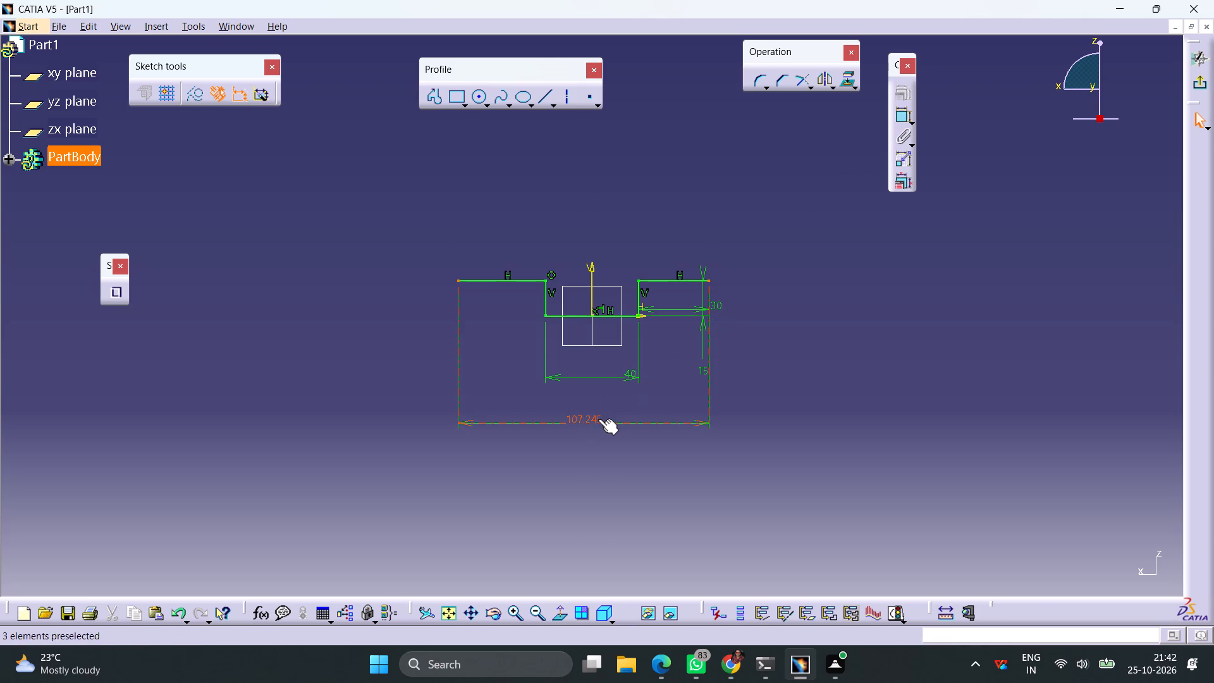
double_click(598, 419)
type("100")
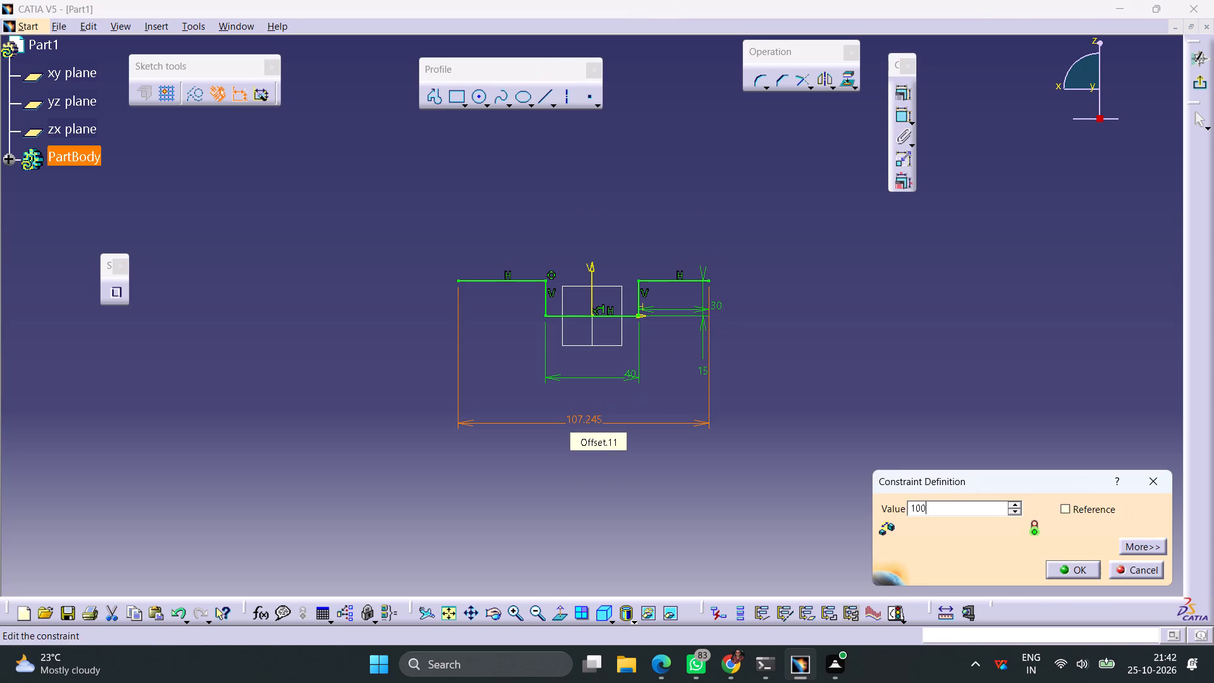
key("Return")
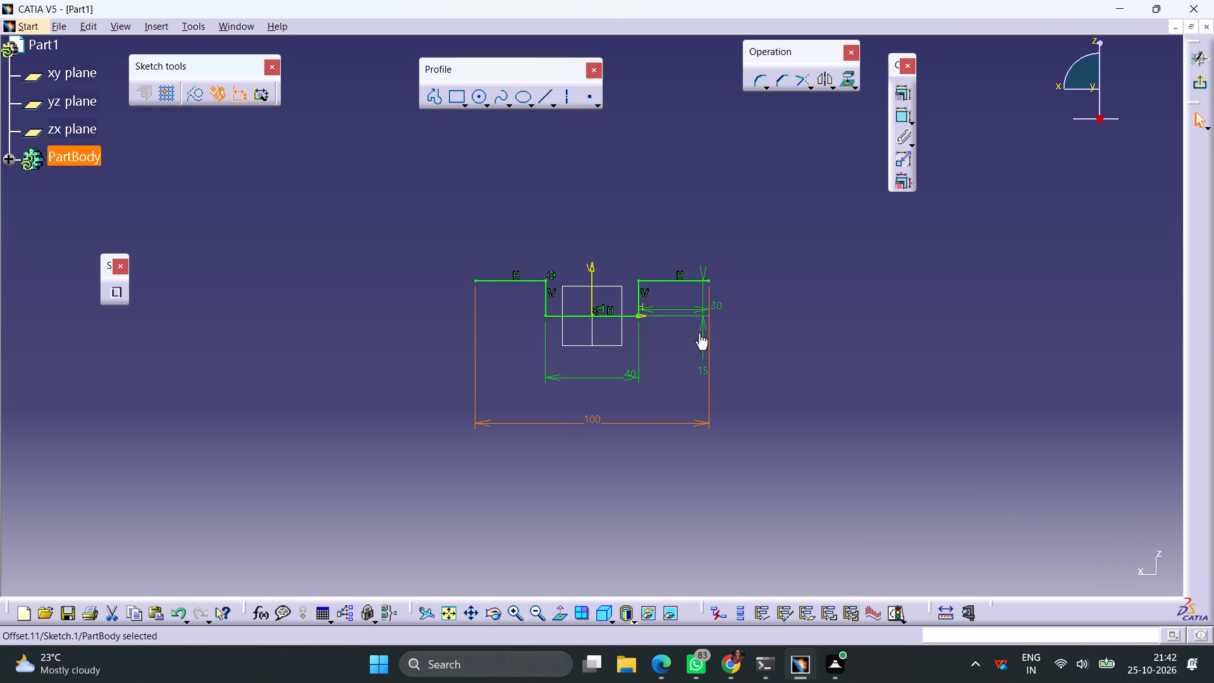
left_click(797, 277)
Draw a vertical line upward from the left step's outer endpoint and constrain its length to 15 mm.
left_click(536, 102)
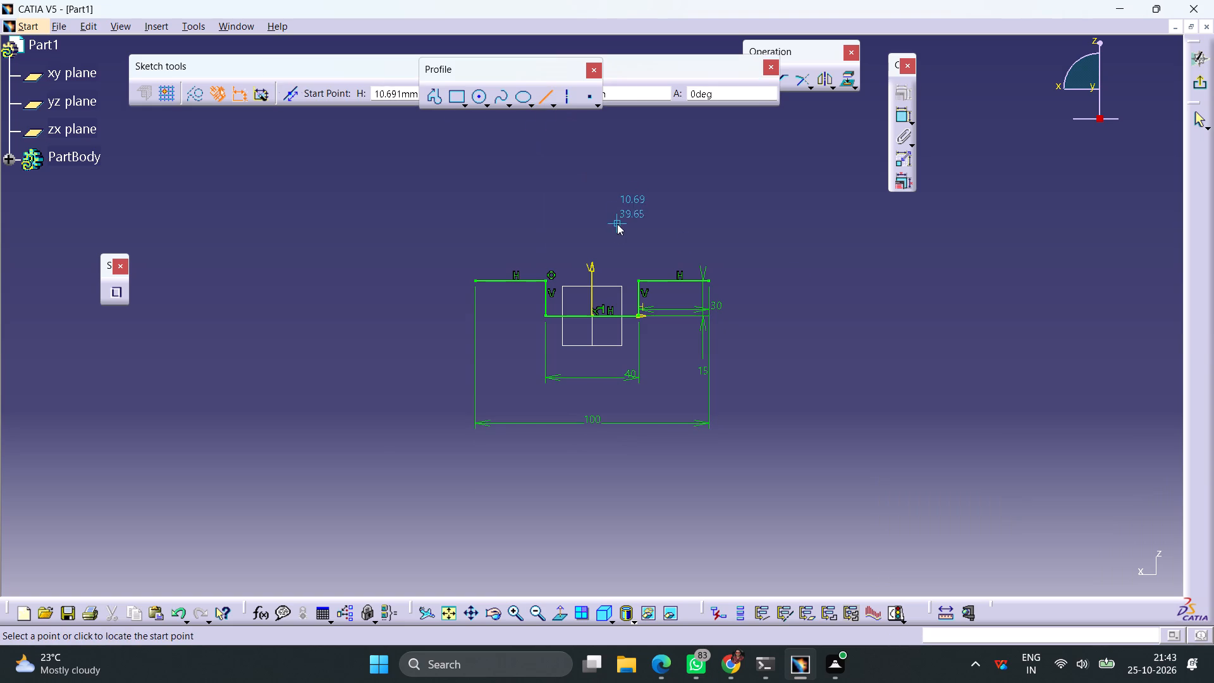
left_click(475, 279)
left_click(477, 244)
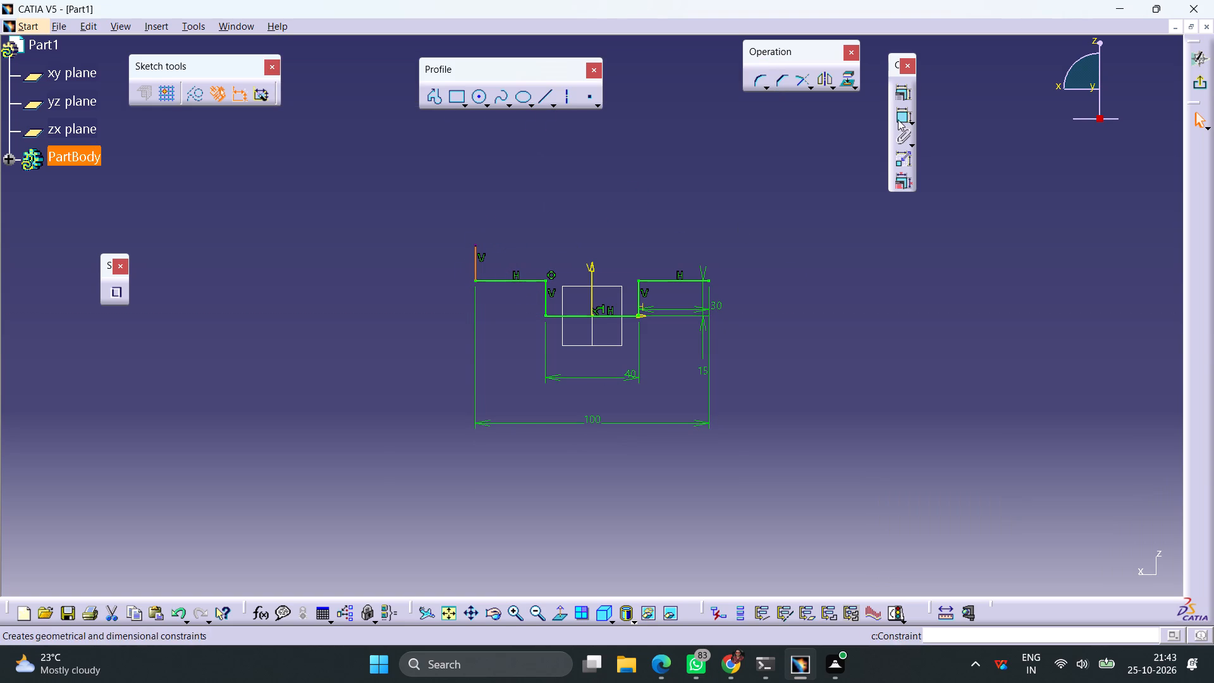
left_click(898, 118)
left_click(437, 290)
double_click(440, 290)
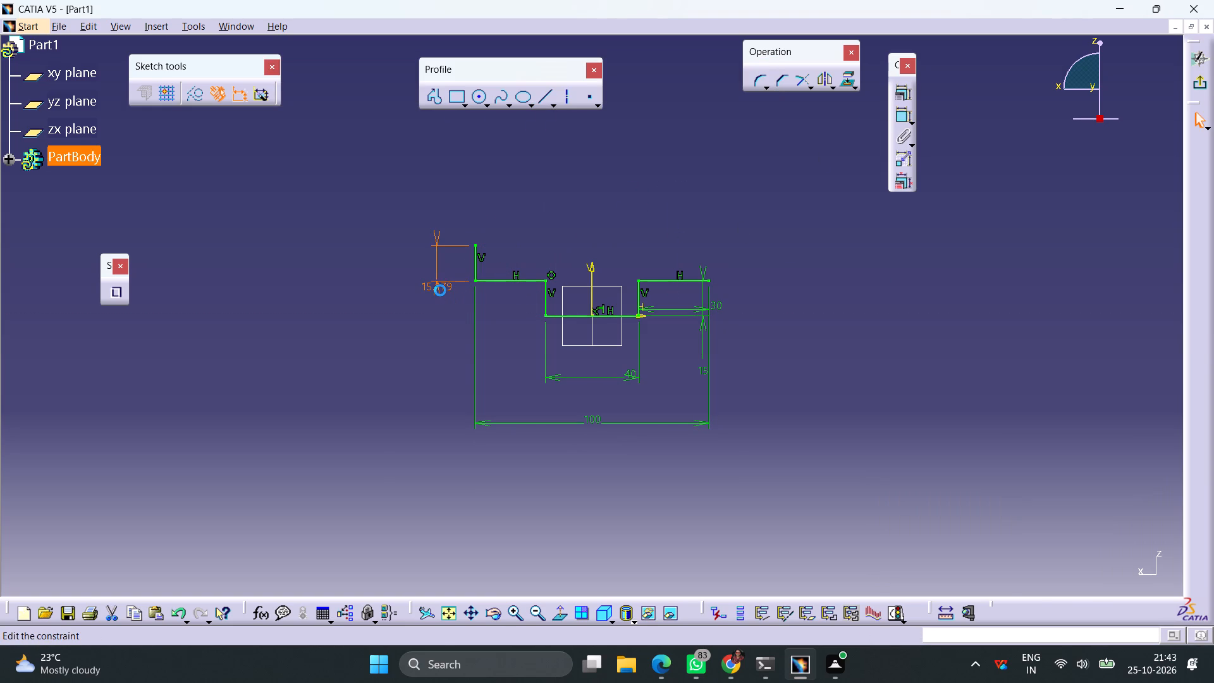
type("15")
key("Return")
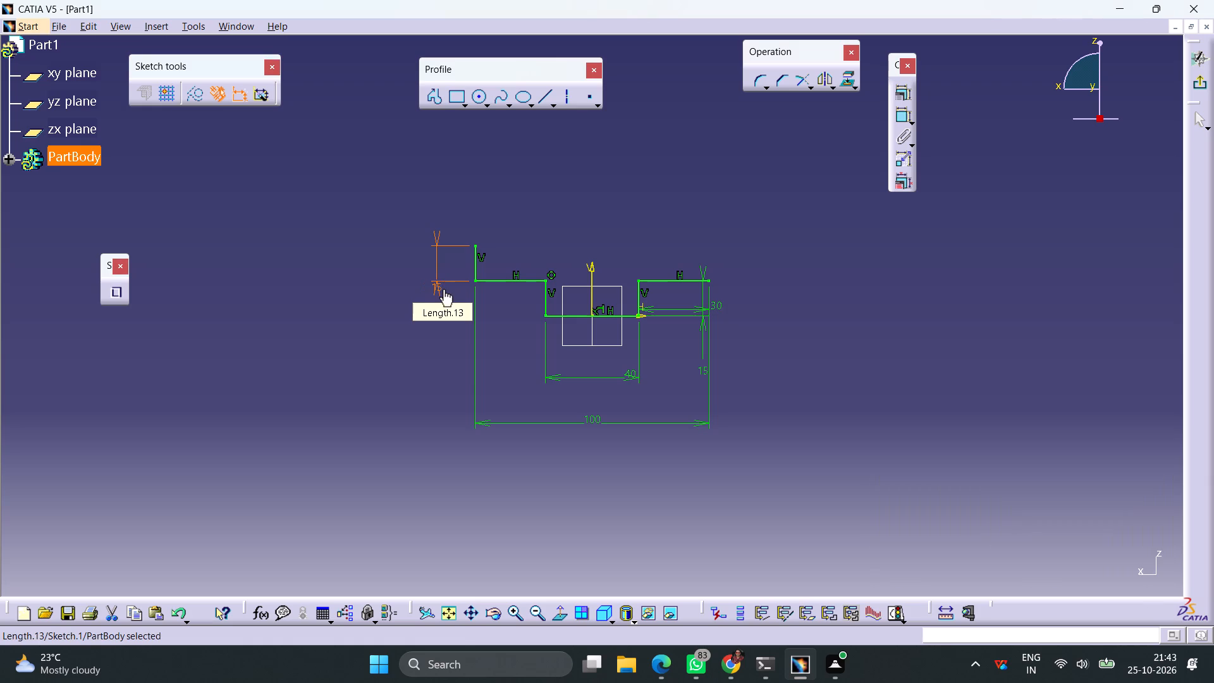
left_click(624, 183)
Draw a horizontal line inward from the top of the outer left vertical line and constrain its length to 24 mm.
left_click(539, 100)
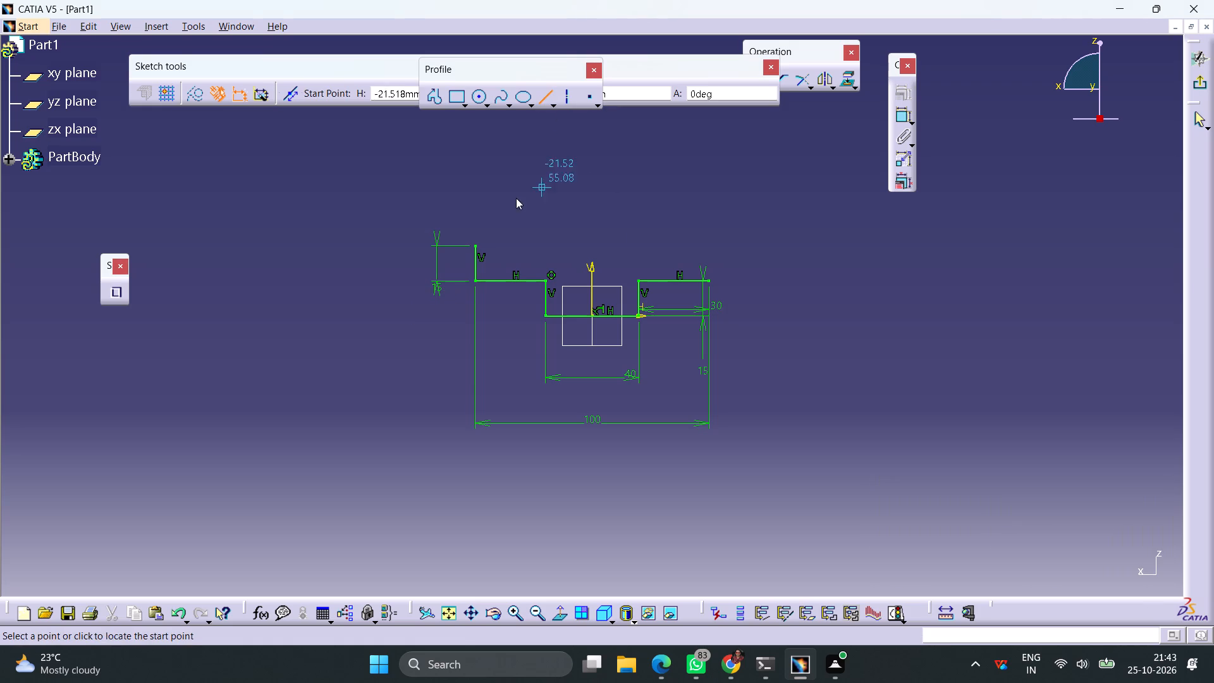
left_click(475, 246)
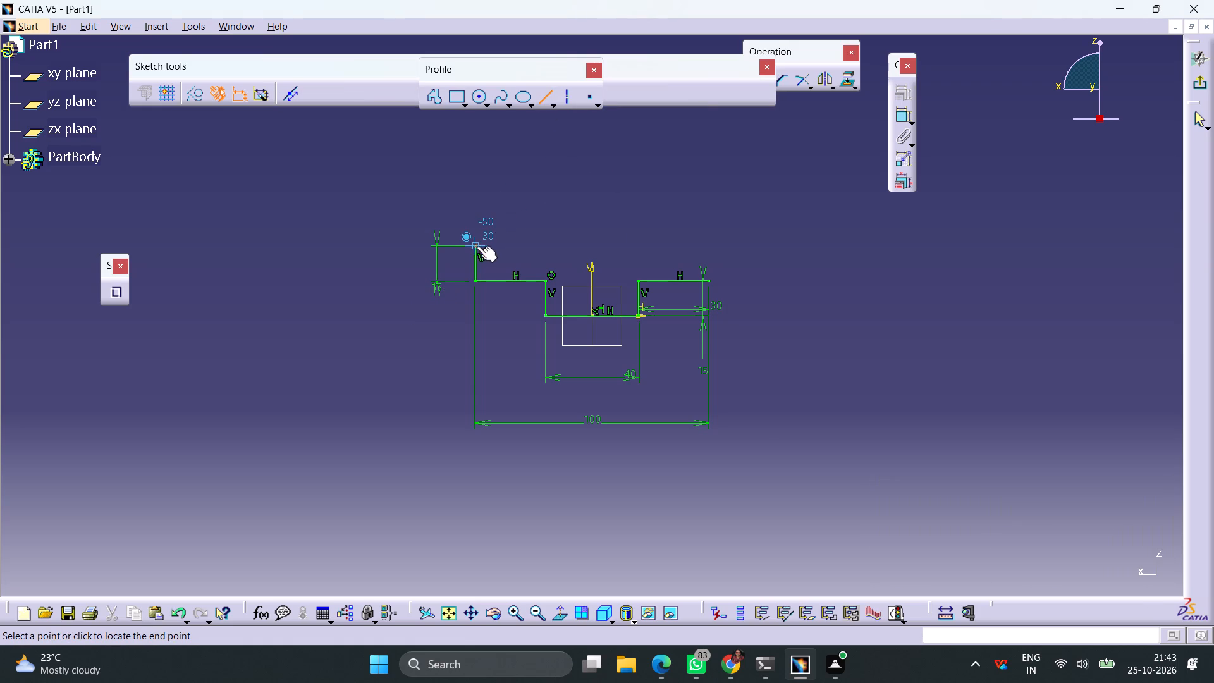
left_click(528, 248)
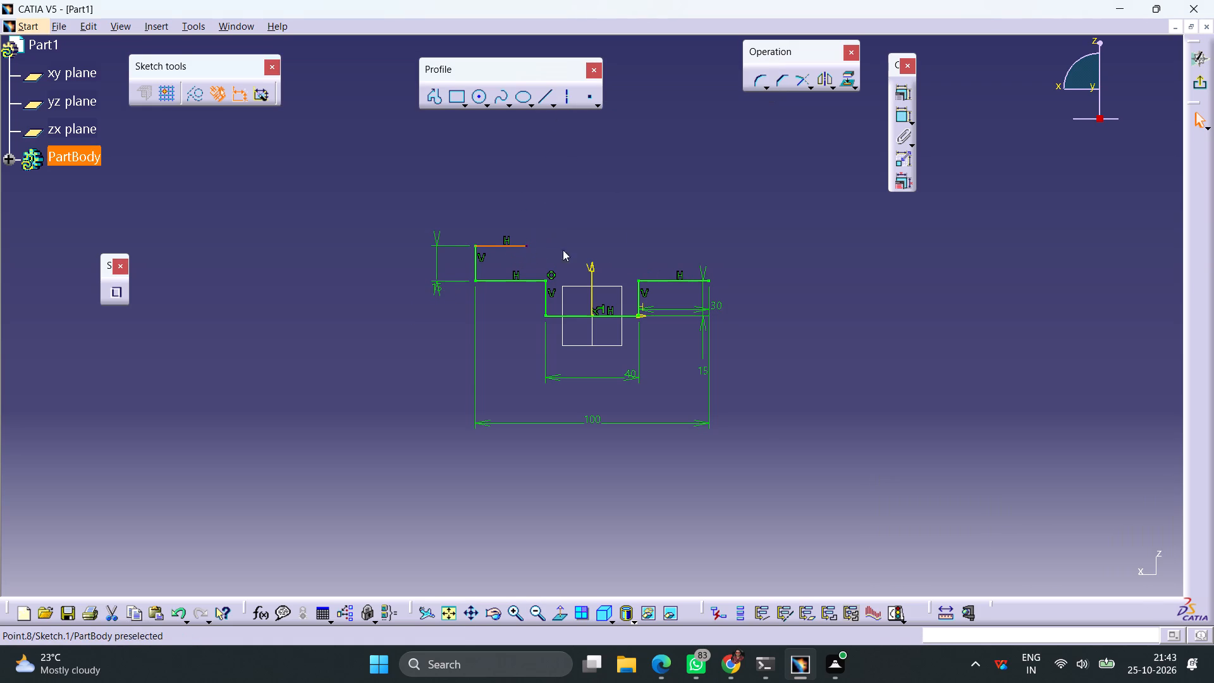
left_click(900, 117)
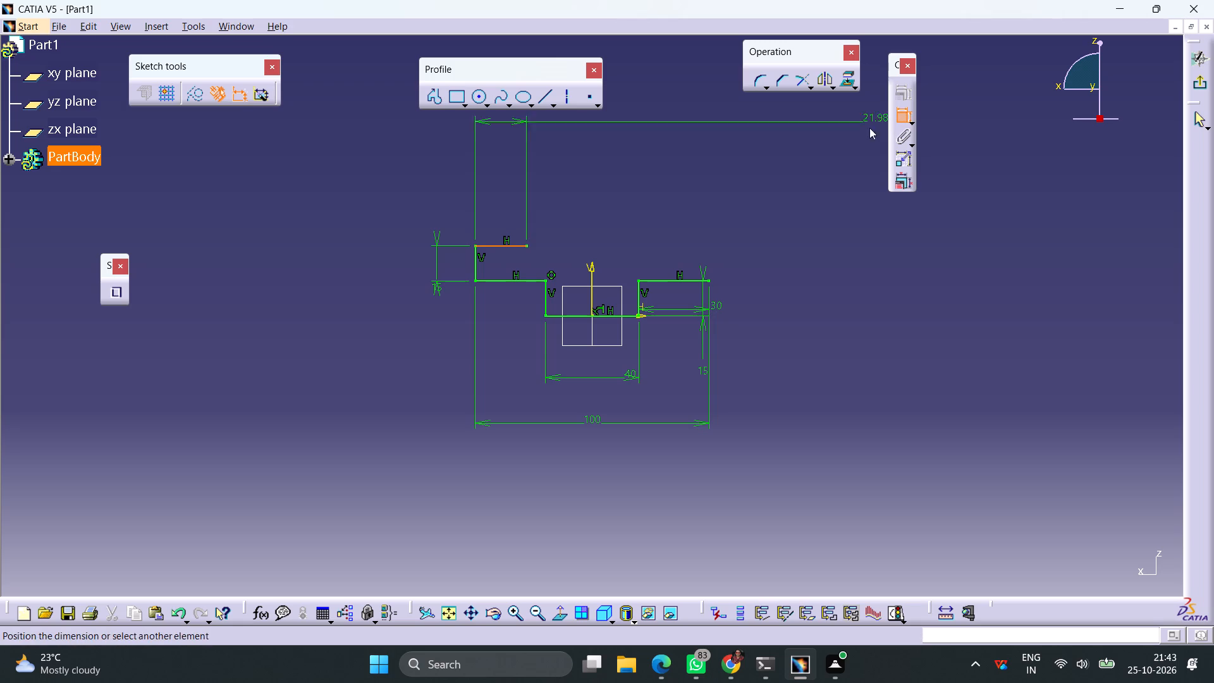
left_click(410, 223)
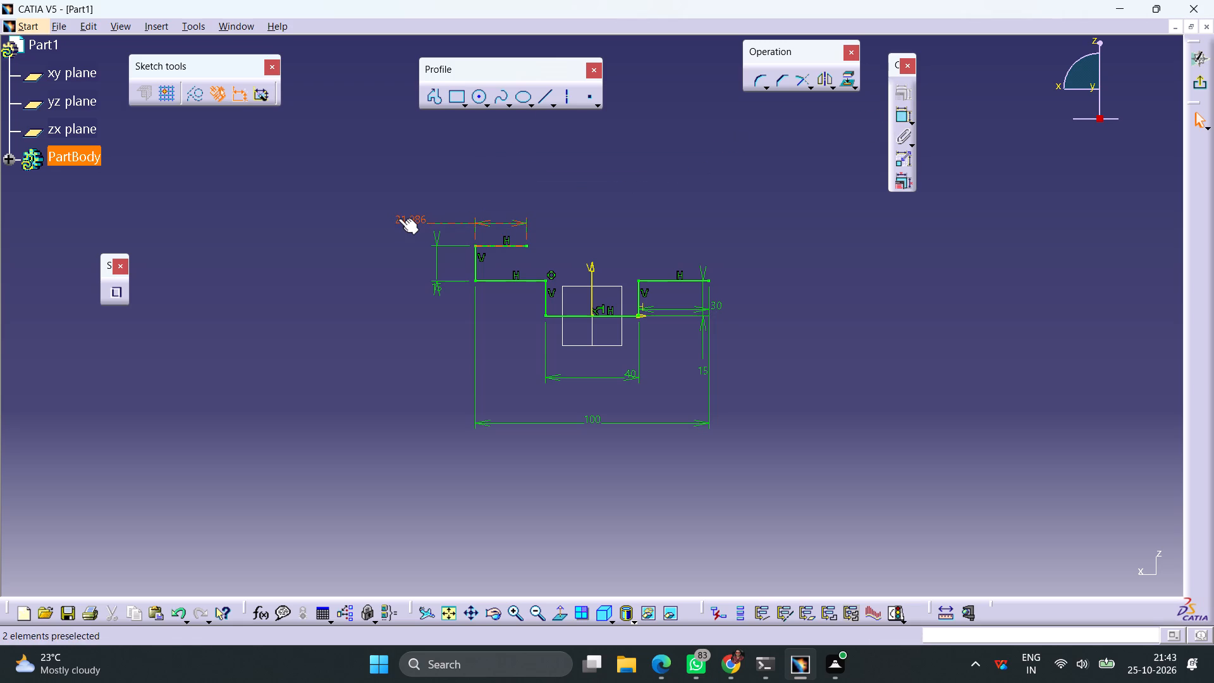
left_click(402, 221)
left_click(402, 221)
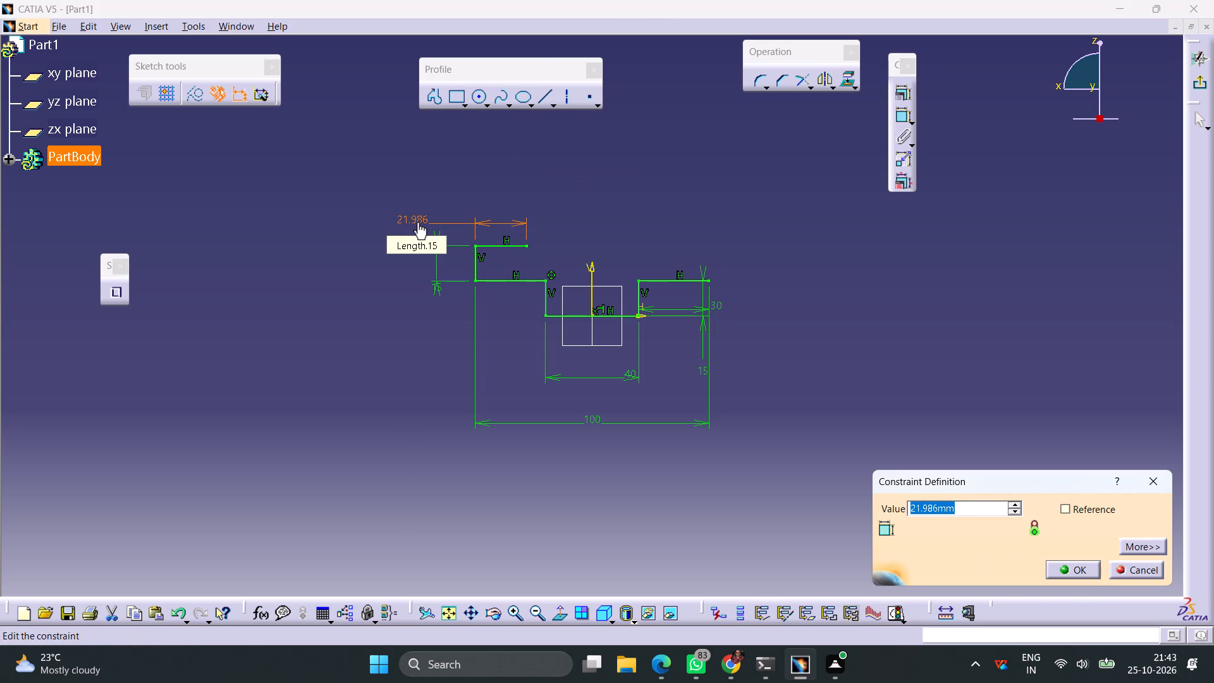
type("24")
key("Return")
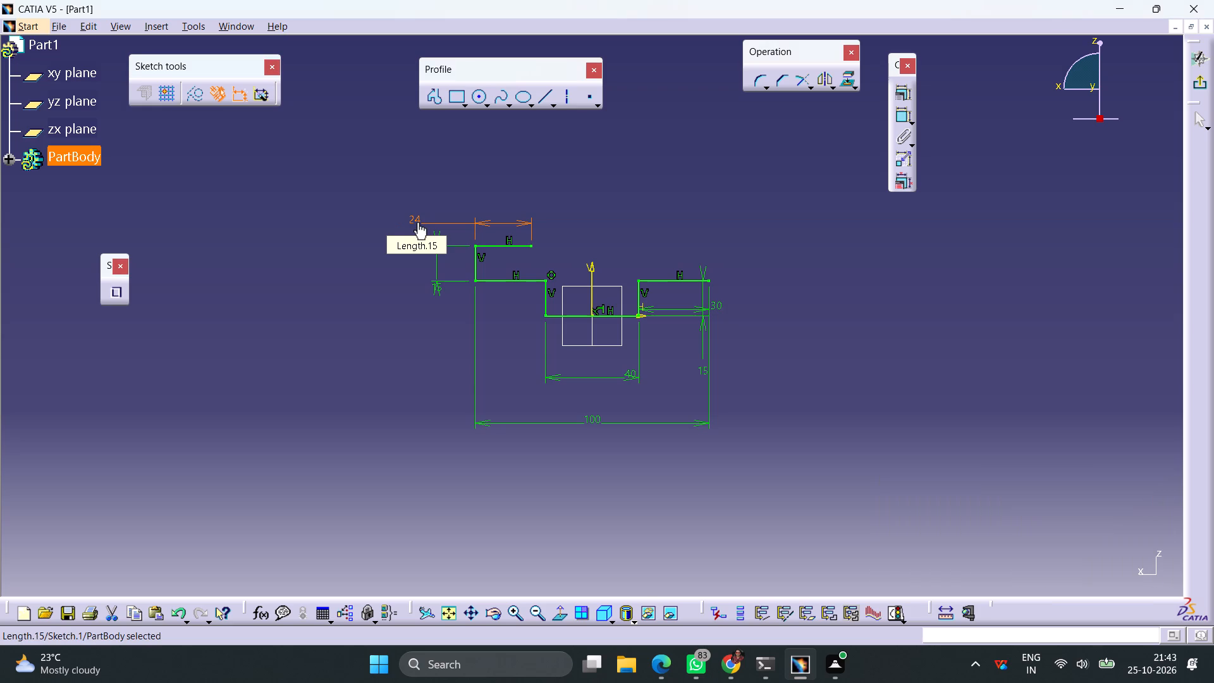
left_click(728, 205)
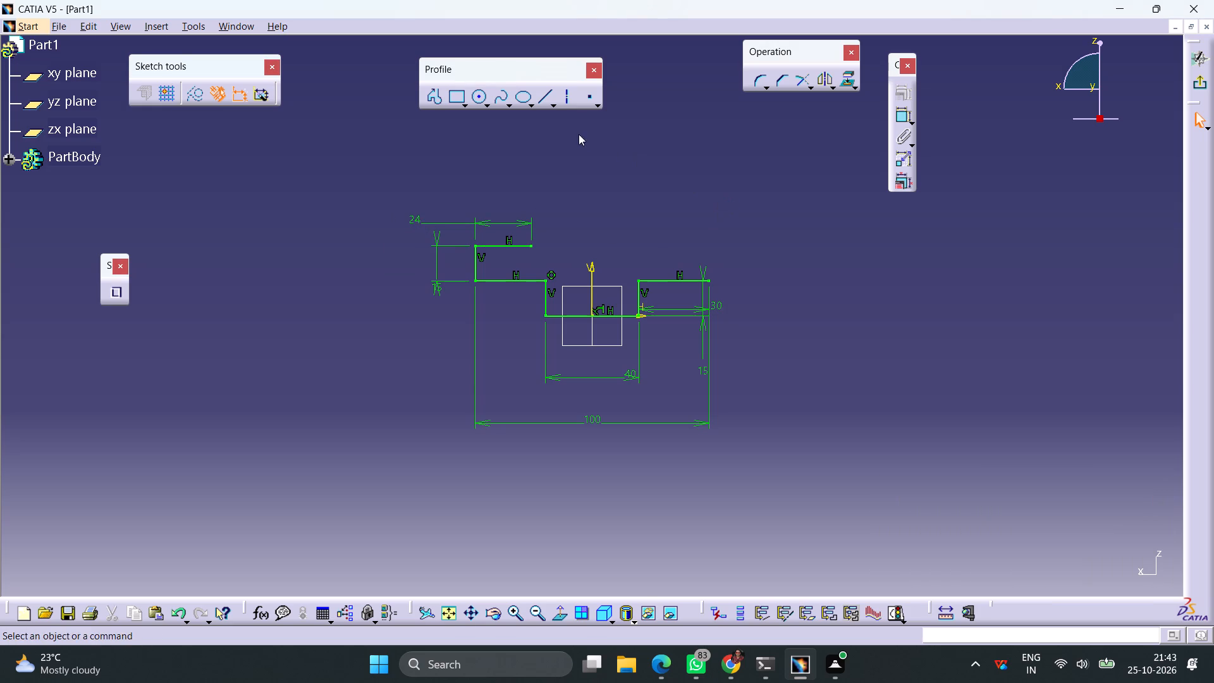
Draw a vertical line upward from the right step's outer endpoint and constrain its length to 15 mm.
left_click(544, 101)
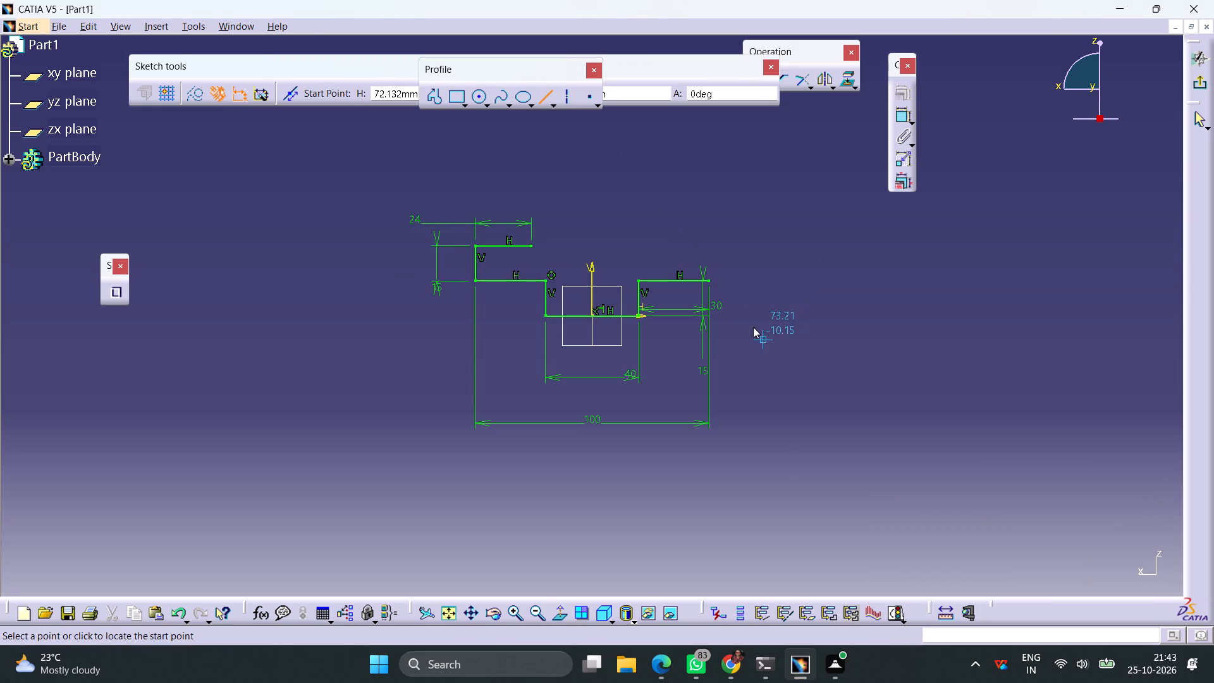
left_click(709, 281)
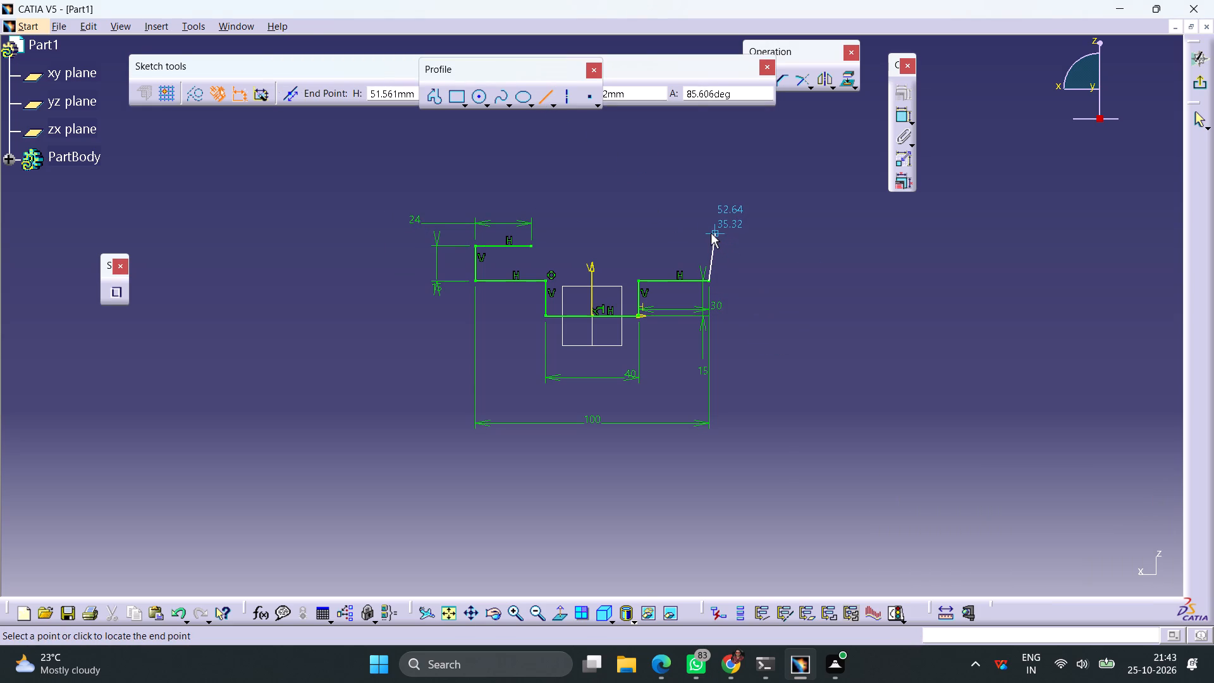
left_click(712, 231)
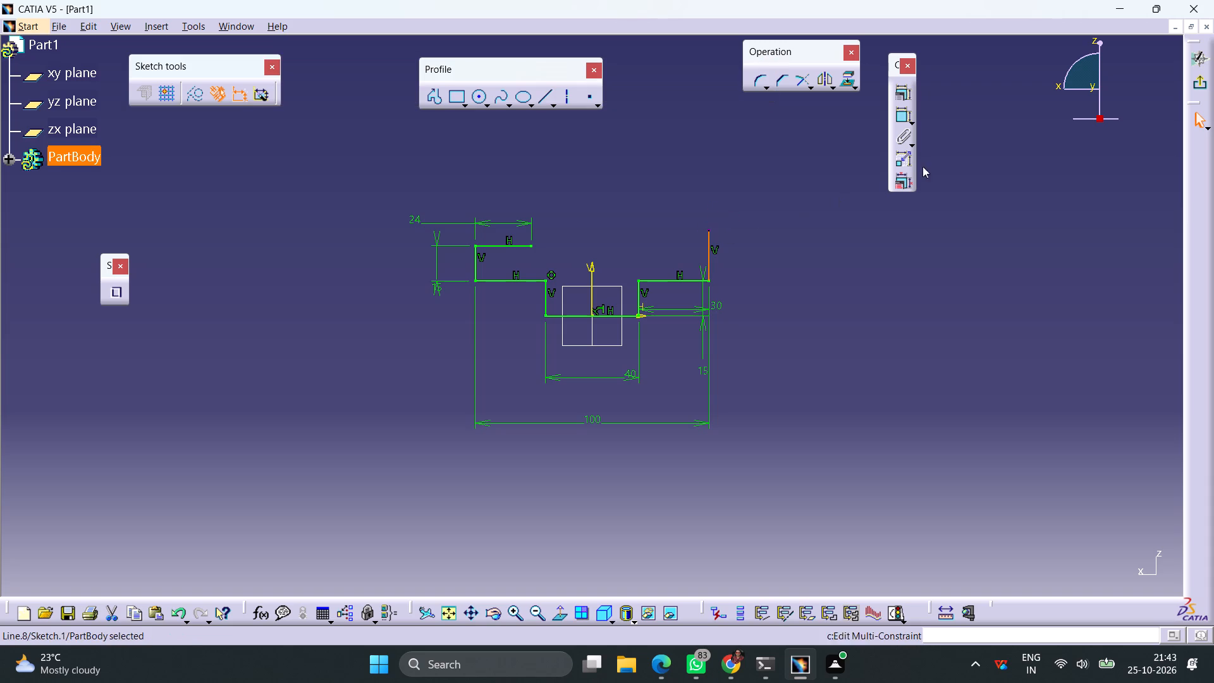
left_click(896, 117)
left_click(778, 302)
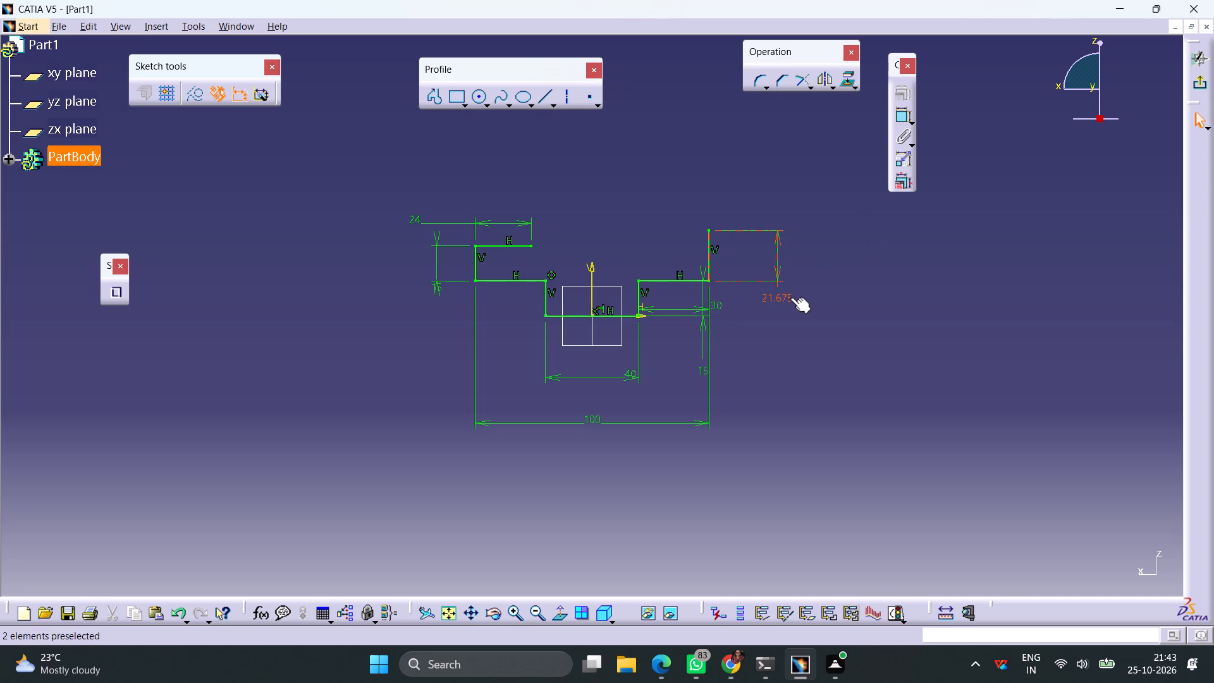
double_click(790, 297)
type("15")
key("Return")
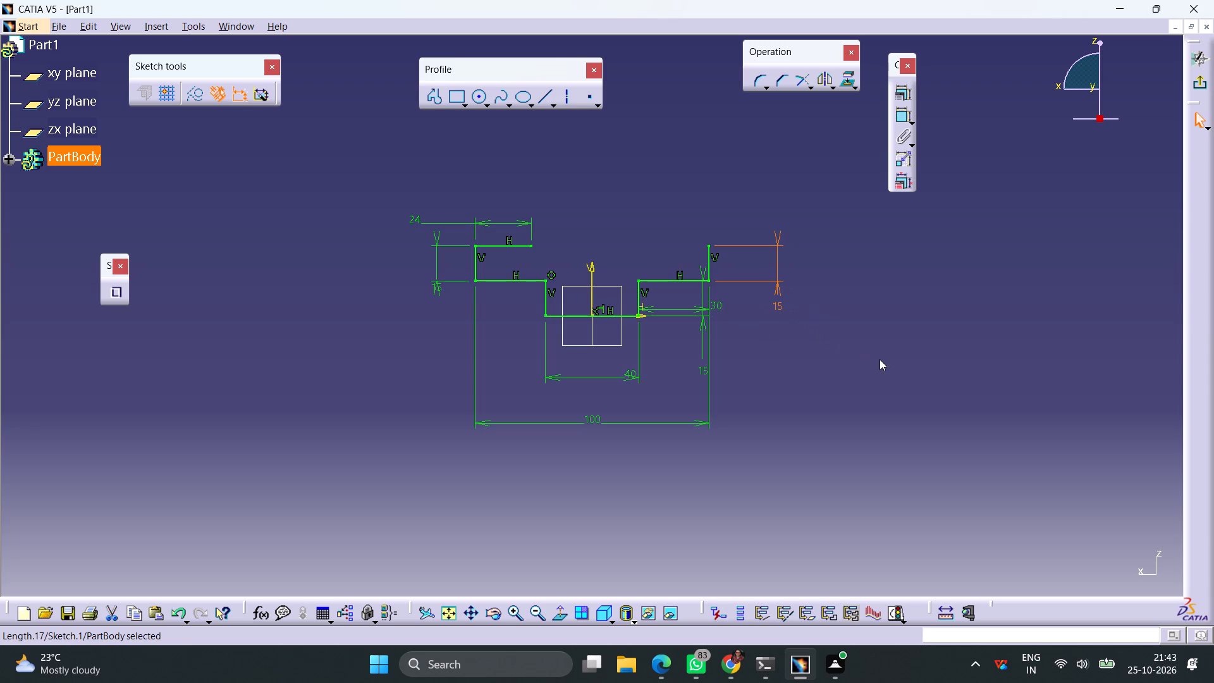
Draw a horizontal line inward from the top of the outer right vertical line and constrain its length to 40 mm.
left_click(542, 98)
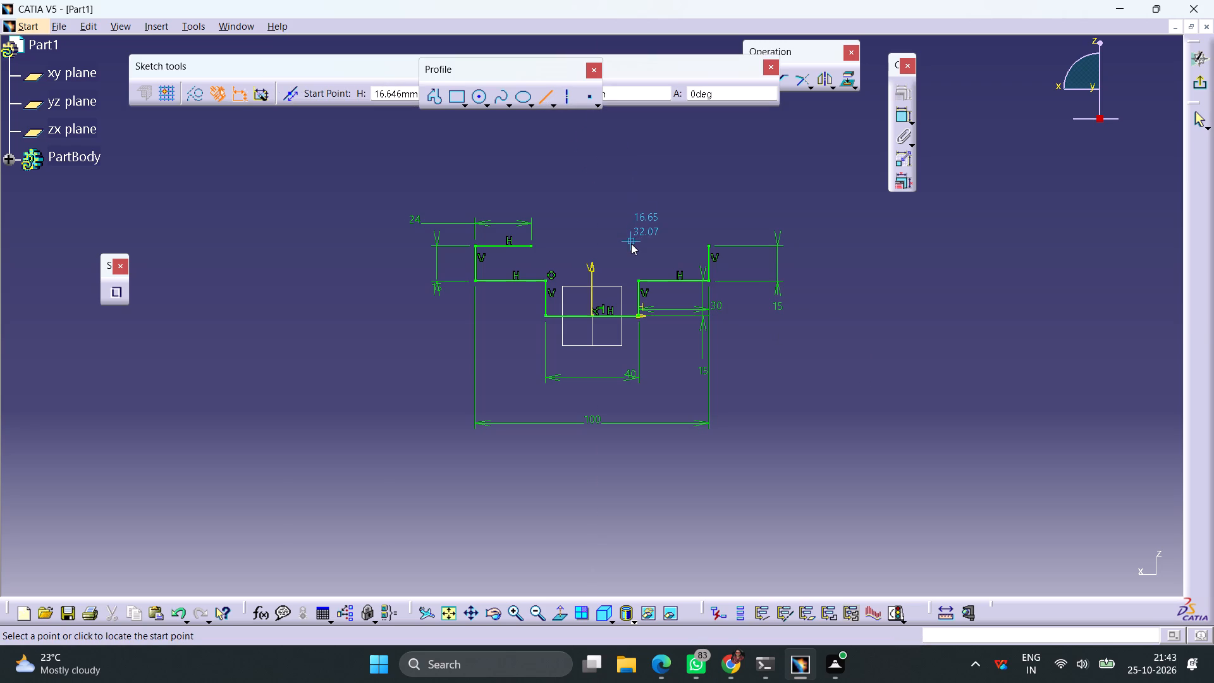
left_click(709, 246)
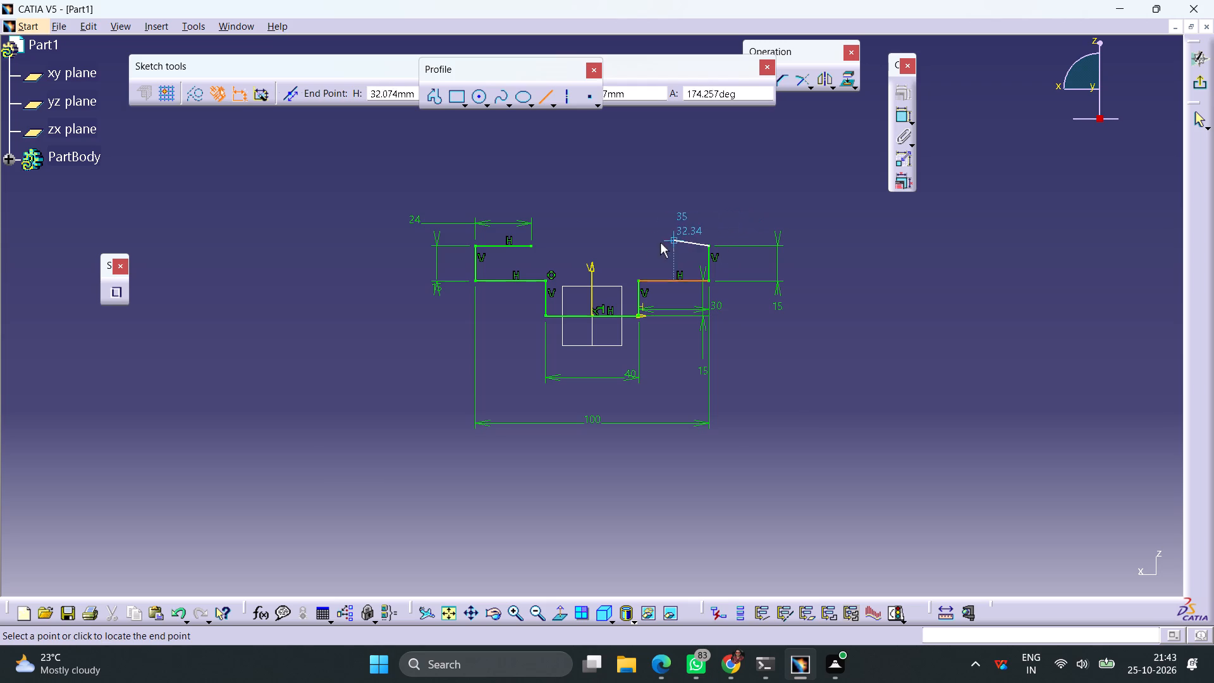
left_click(621, 245)
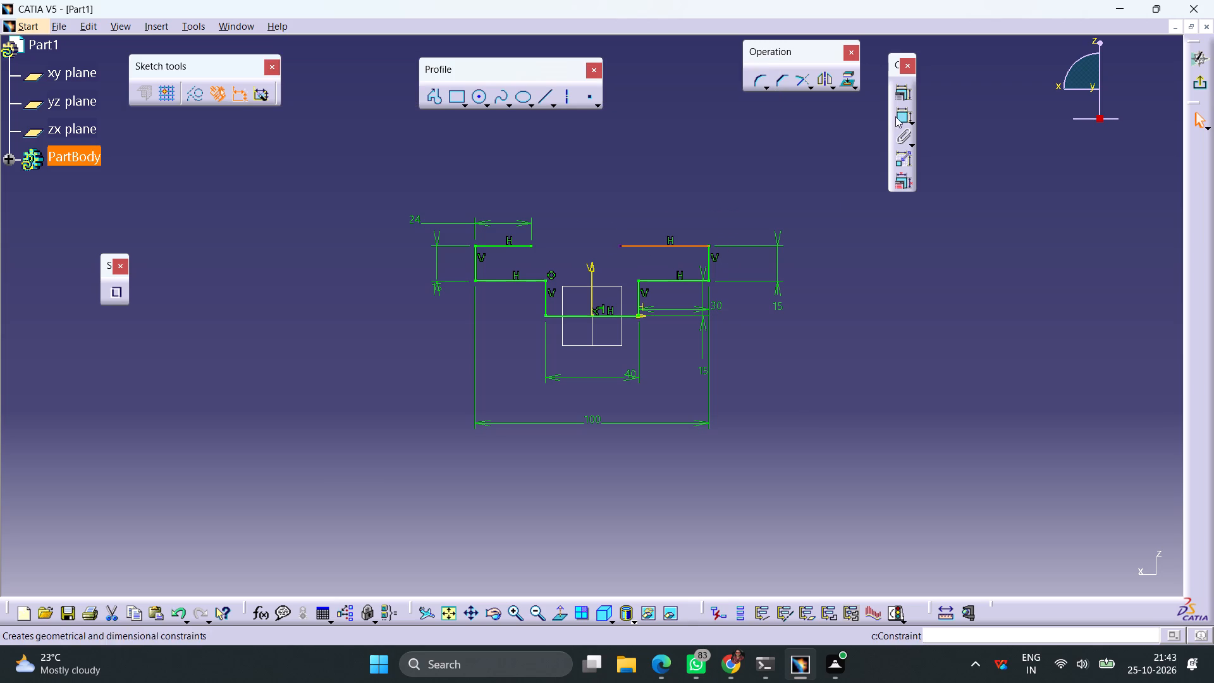
left_click(900, 117)
left_click(737, 214)
double_click(737, 207)
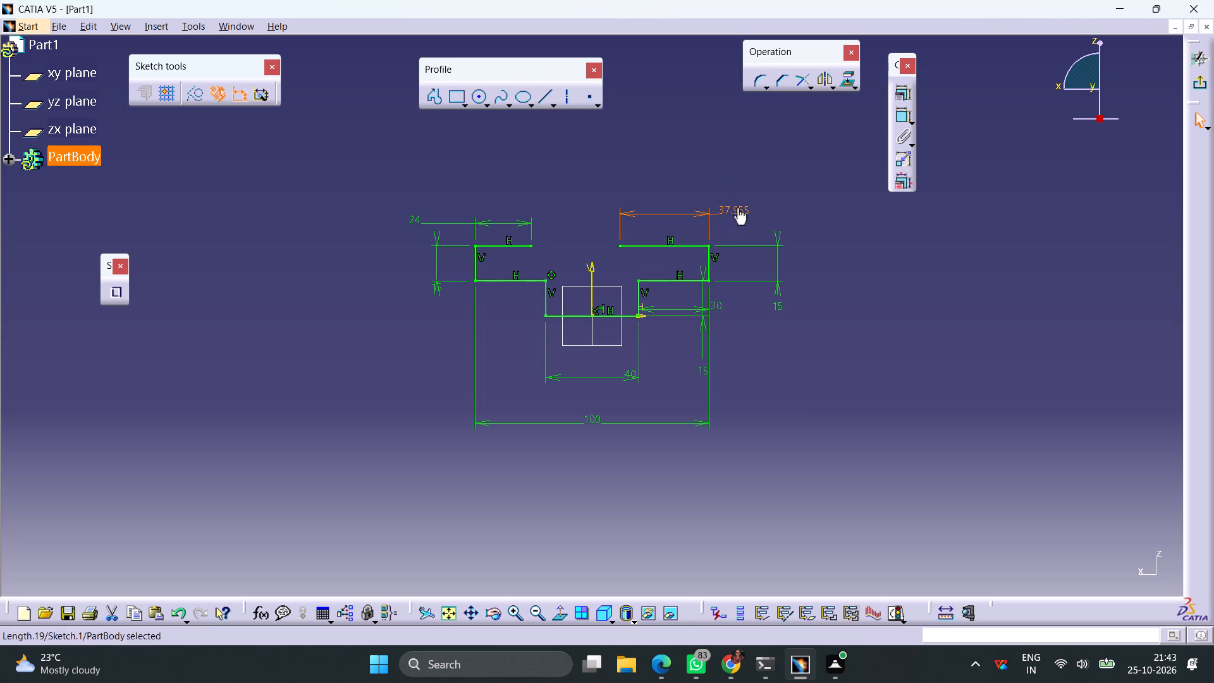
type("40")
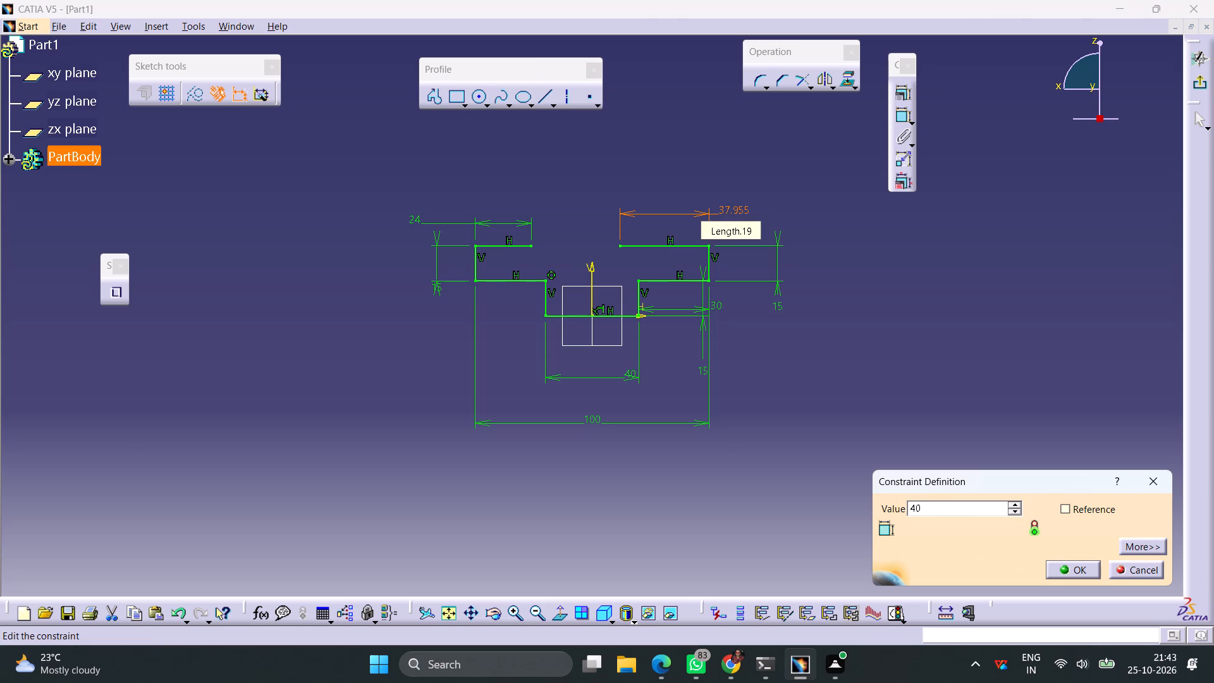
key("Return")
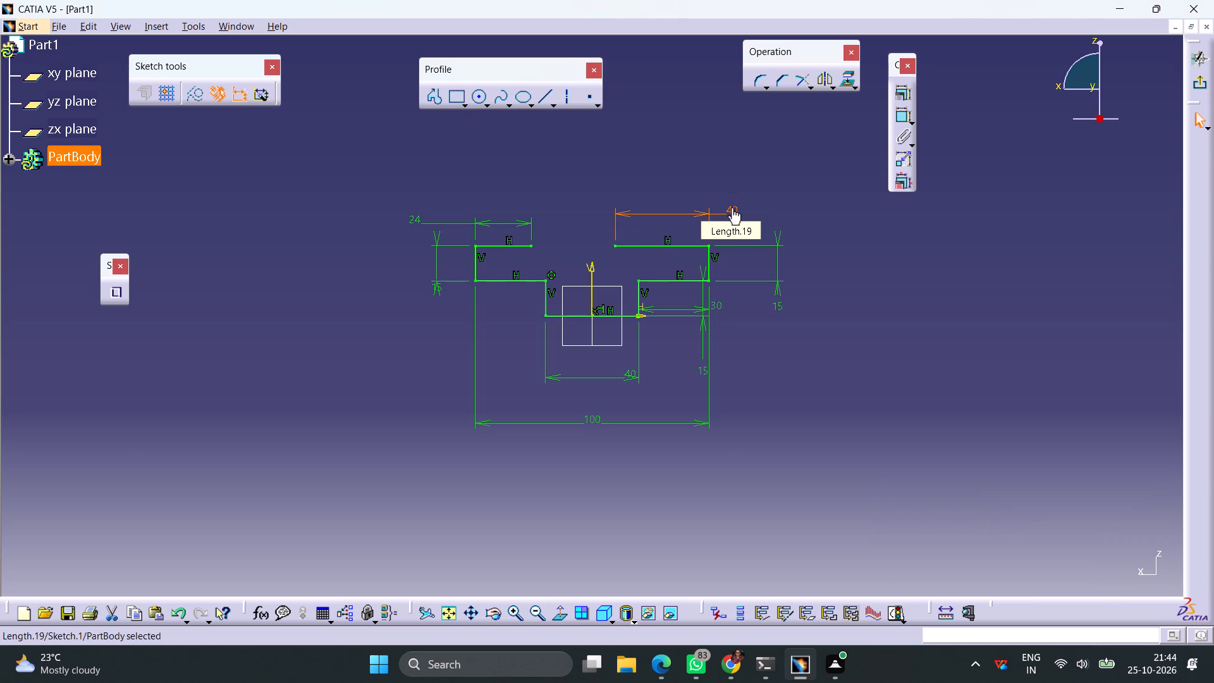
left_click(685, 168)
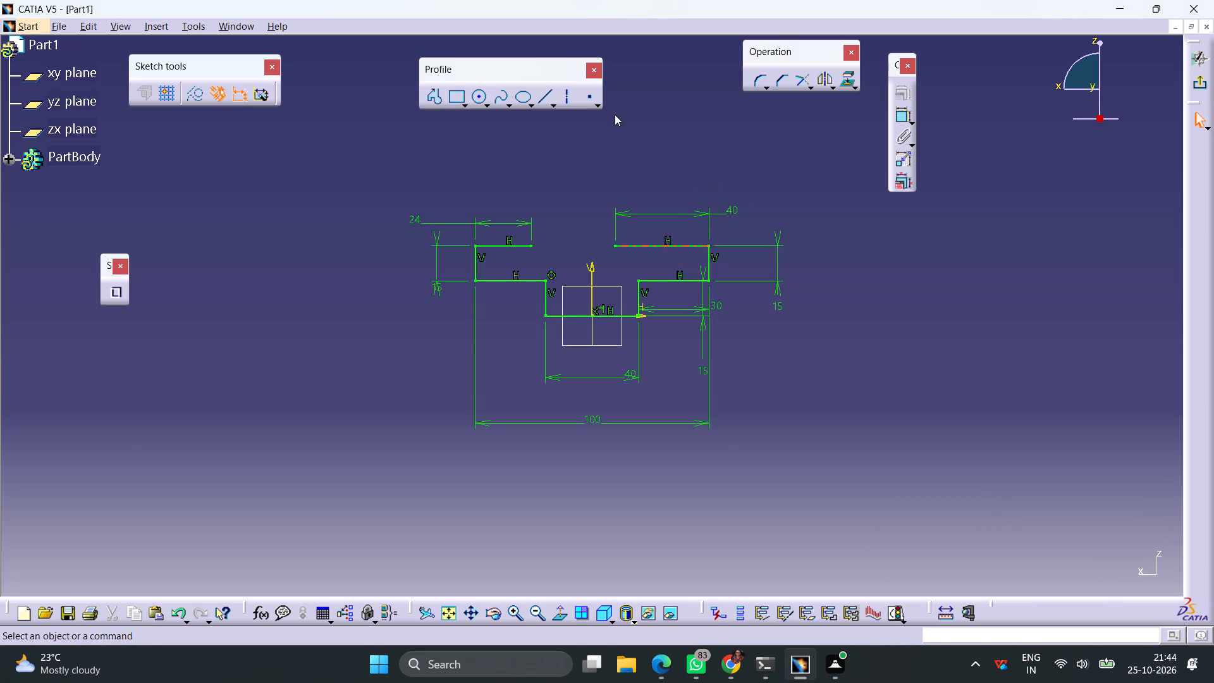
Draw a vertical line upward from the 40 mm upper line's inner end and set its top endpoint 55 mm above the base line.
left_click(539, 97)
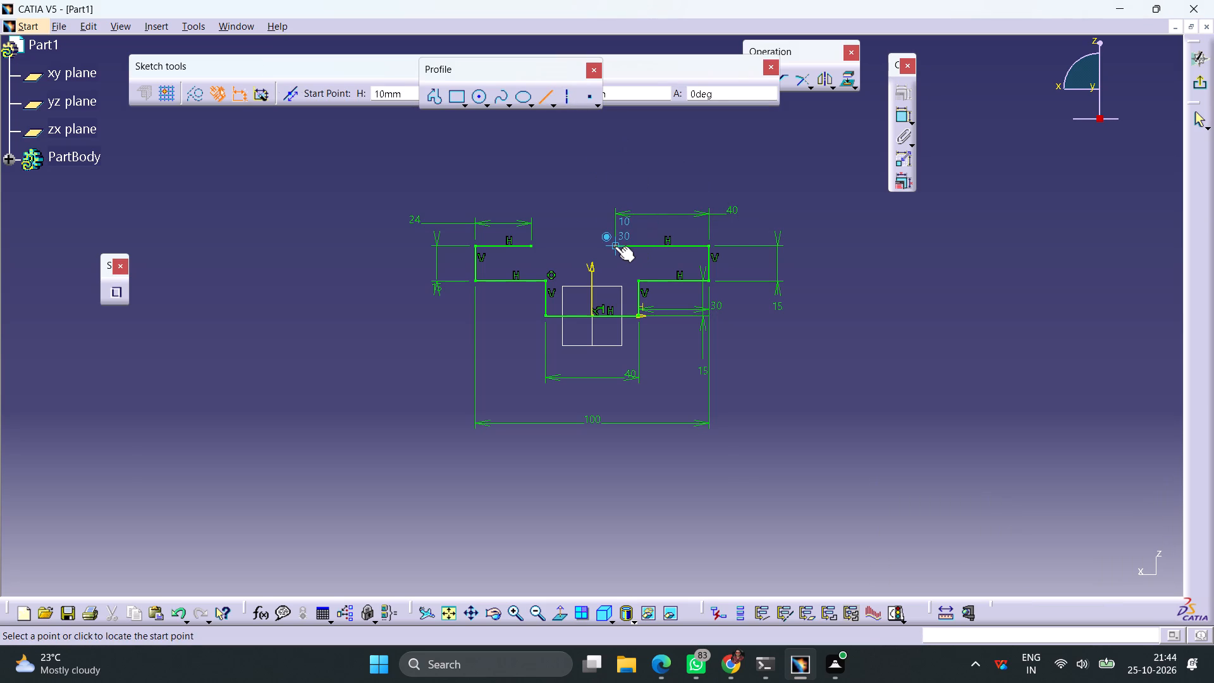
left_click(615, 246)
left_click(615, 173)
left_click(659, 178)
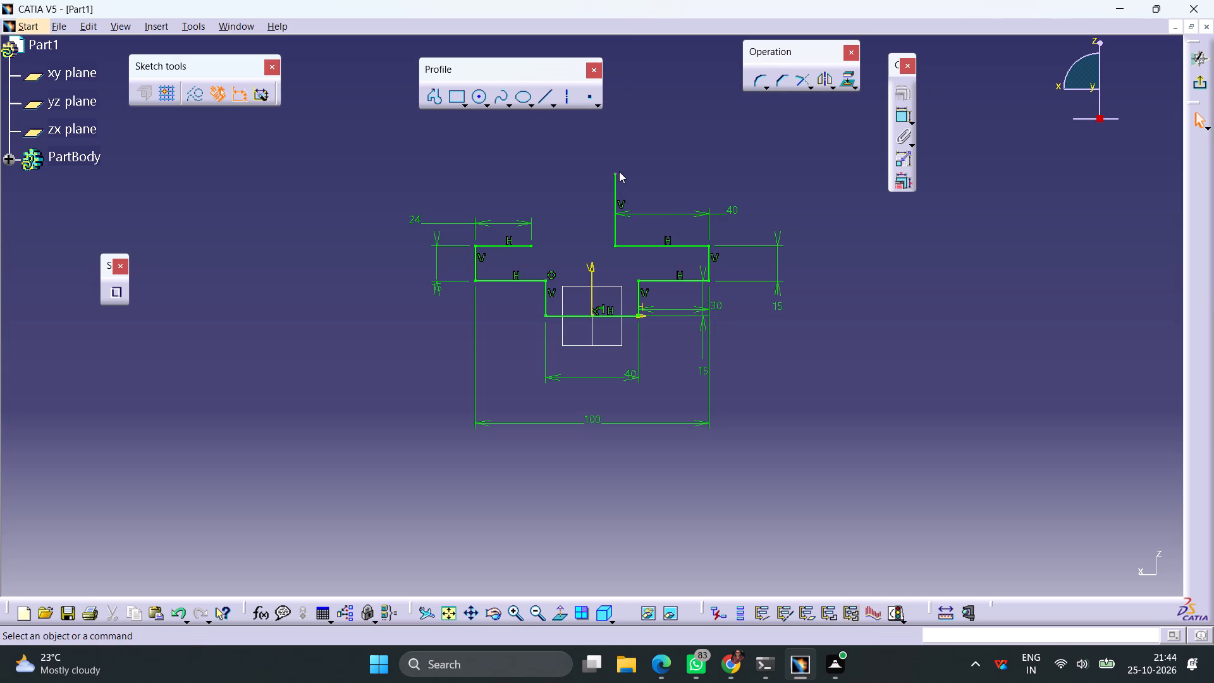
left_click(614, 171)
left_click(897, 115)
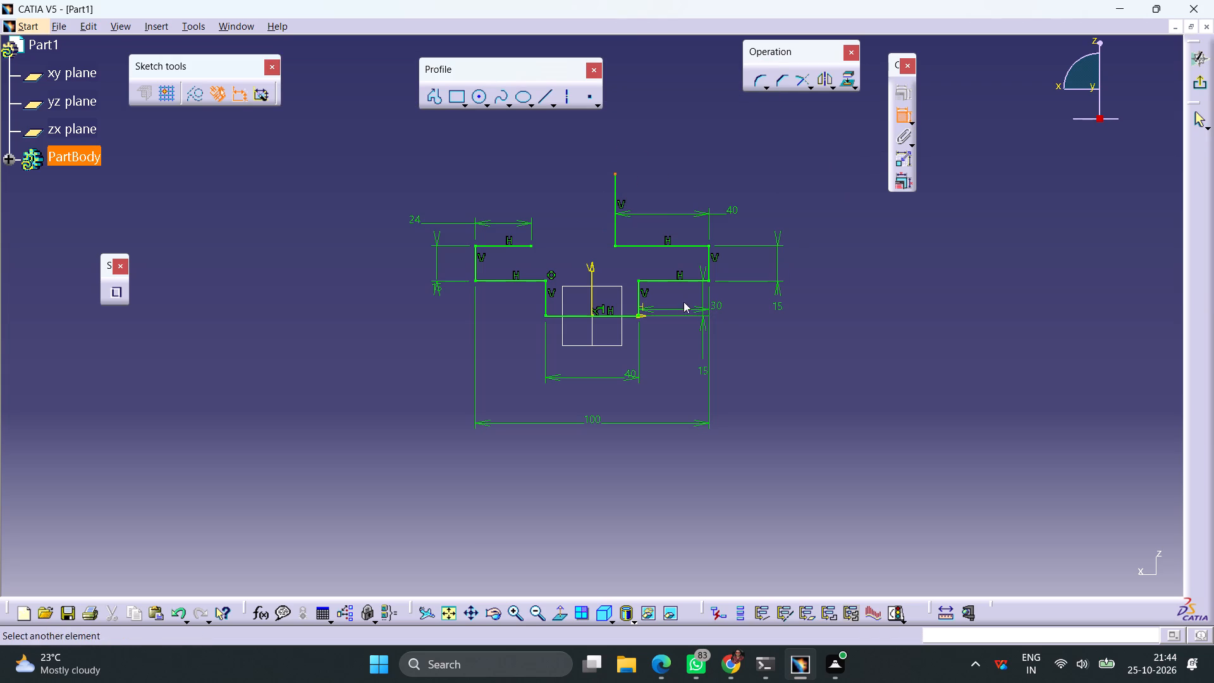
left_click(625, 317)
left_click(811, 371)
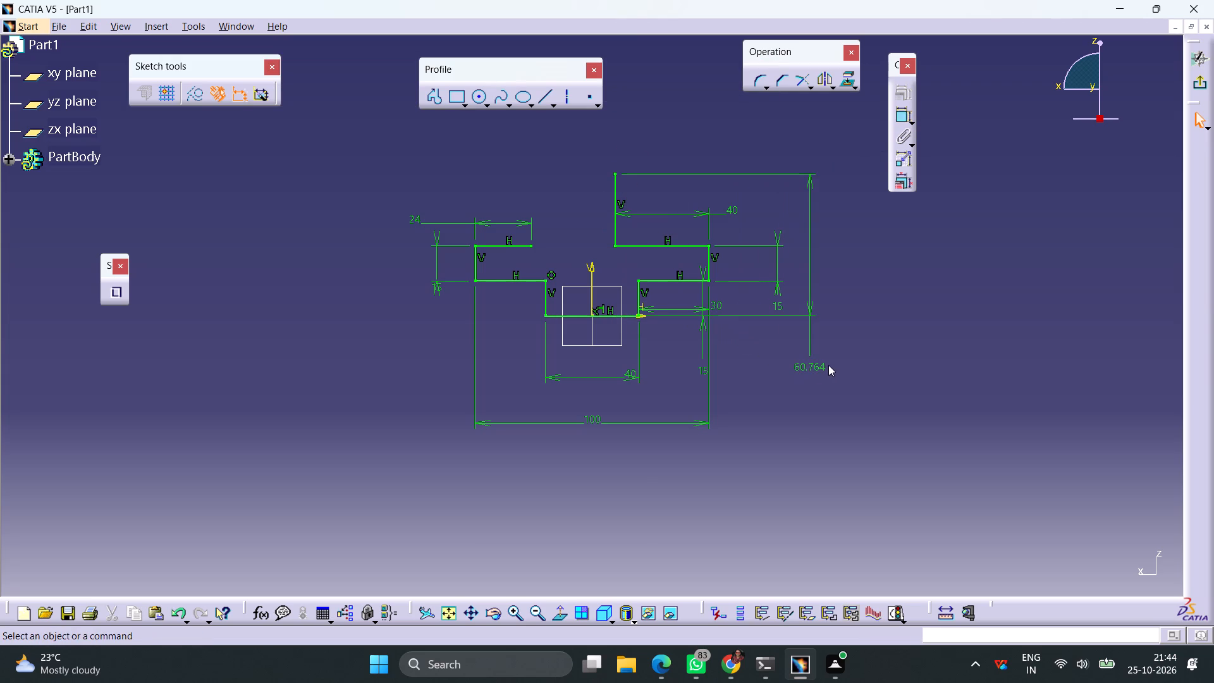
double_click(814, 368)
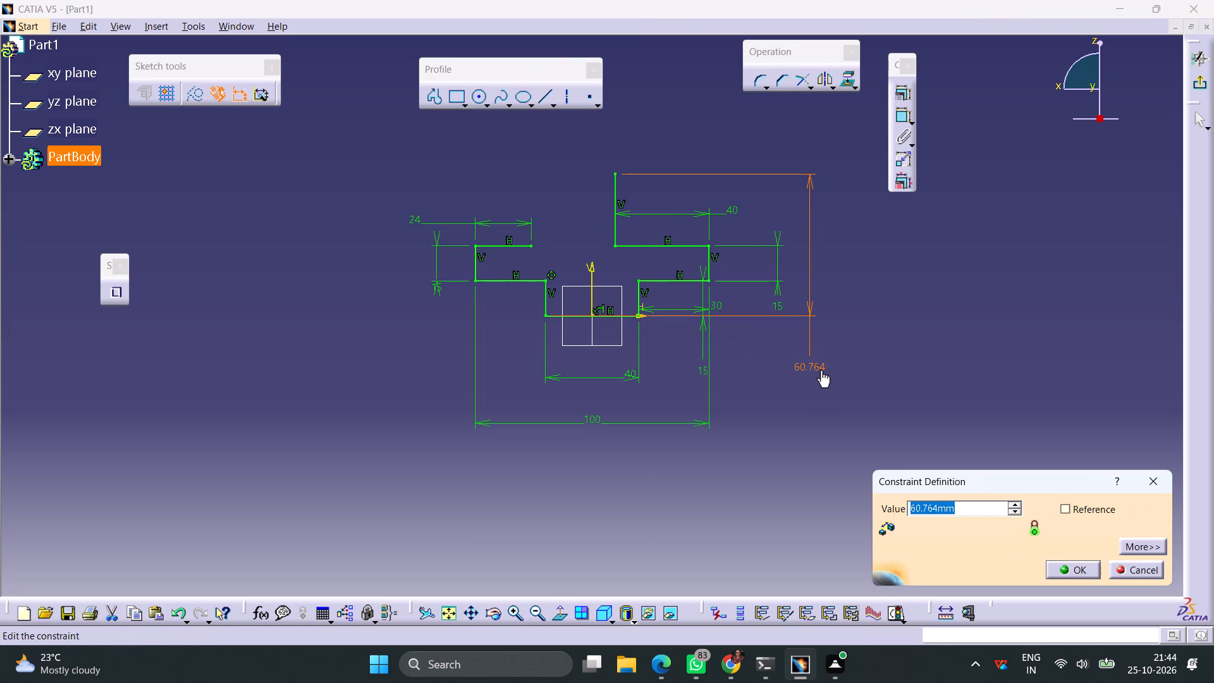
type("55")
key("Return")
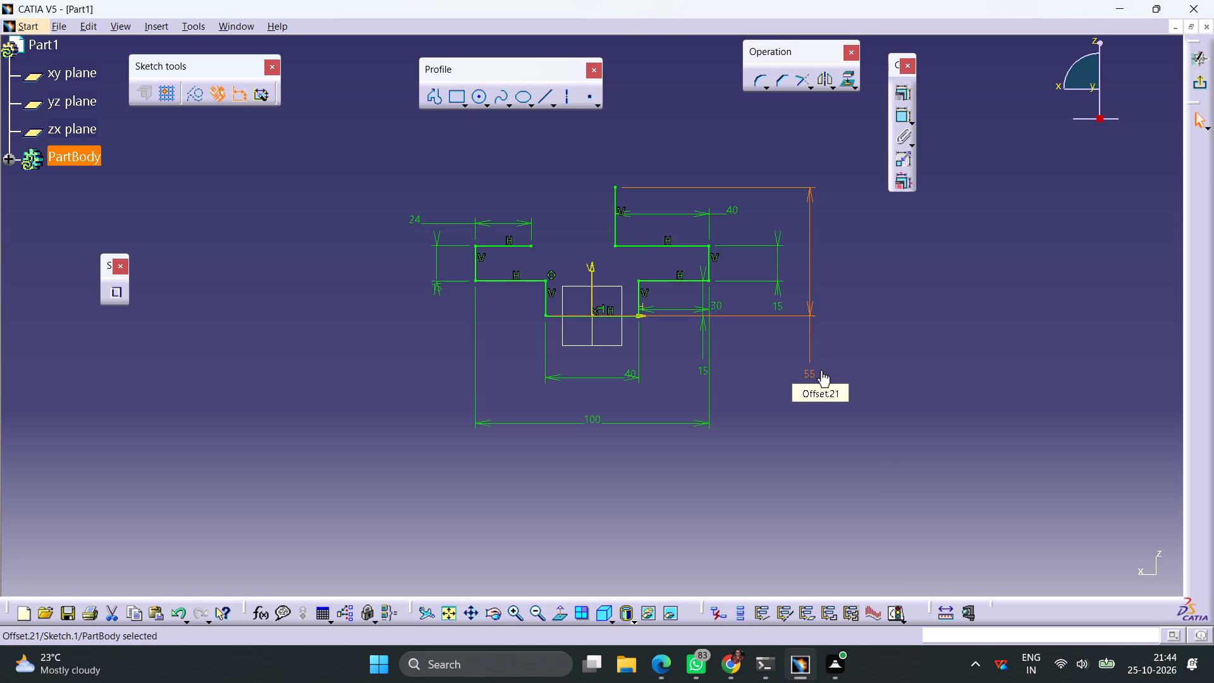
Draw a horizontal line leftward from the top of the tall vertical line and constrain its length to 10 mm.
left_click(543, 99)
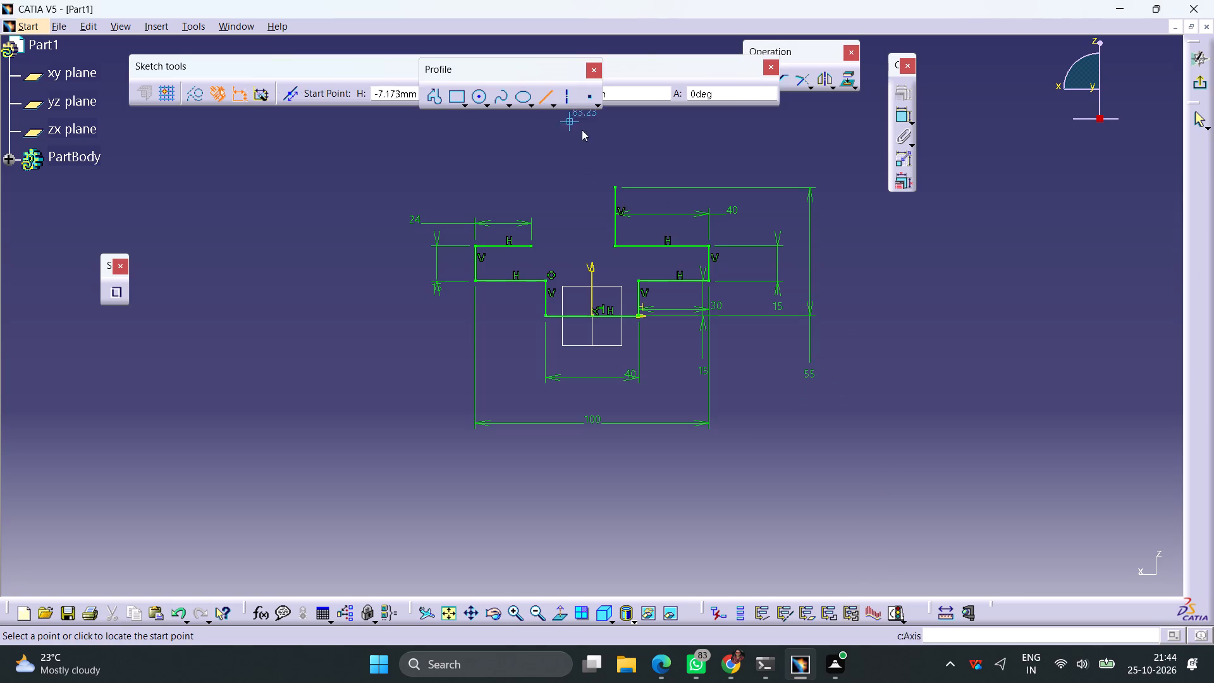
left_click(616, 185)
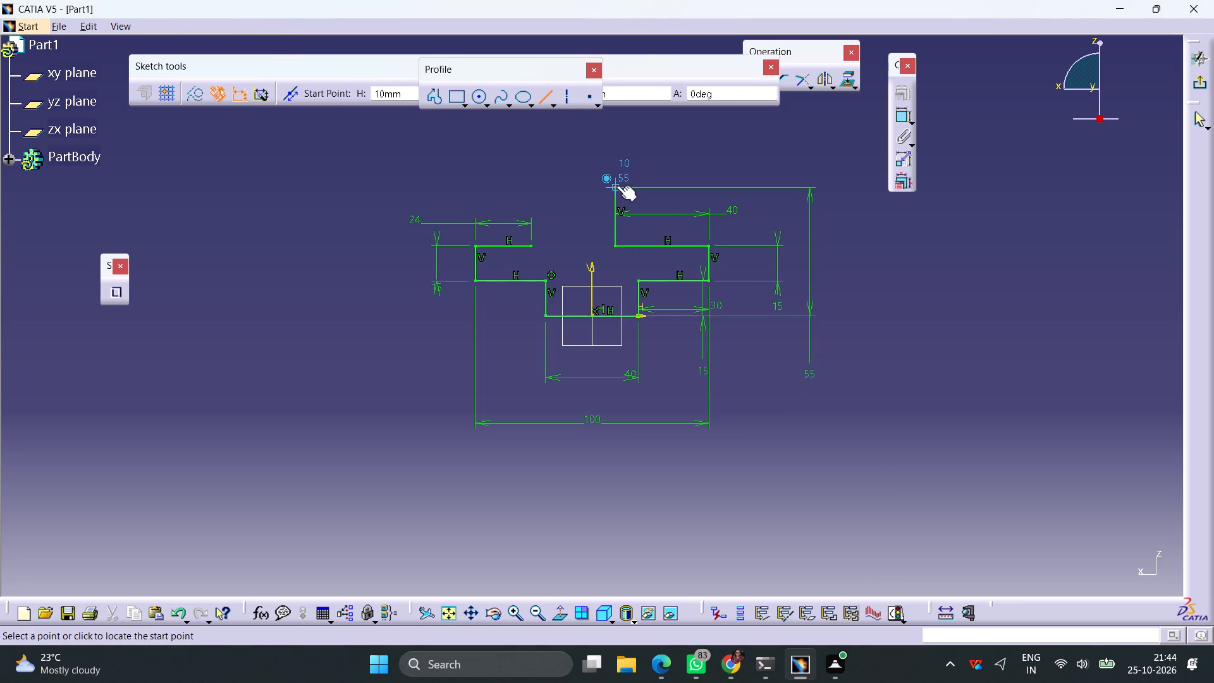
left_click(584, 187)
left_click(896, 119)
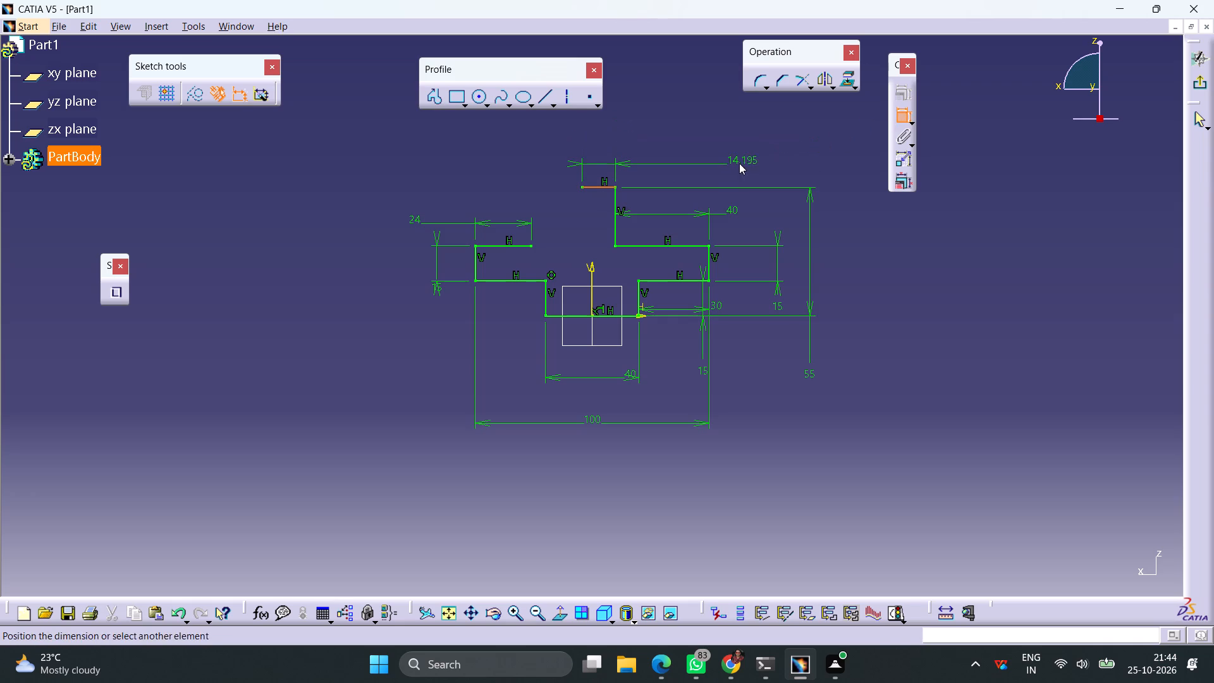
left_click(739, 163)
double_click(746, 161)
type("10")
key("Return")
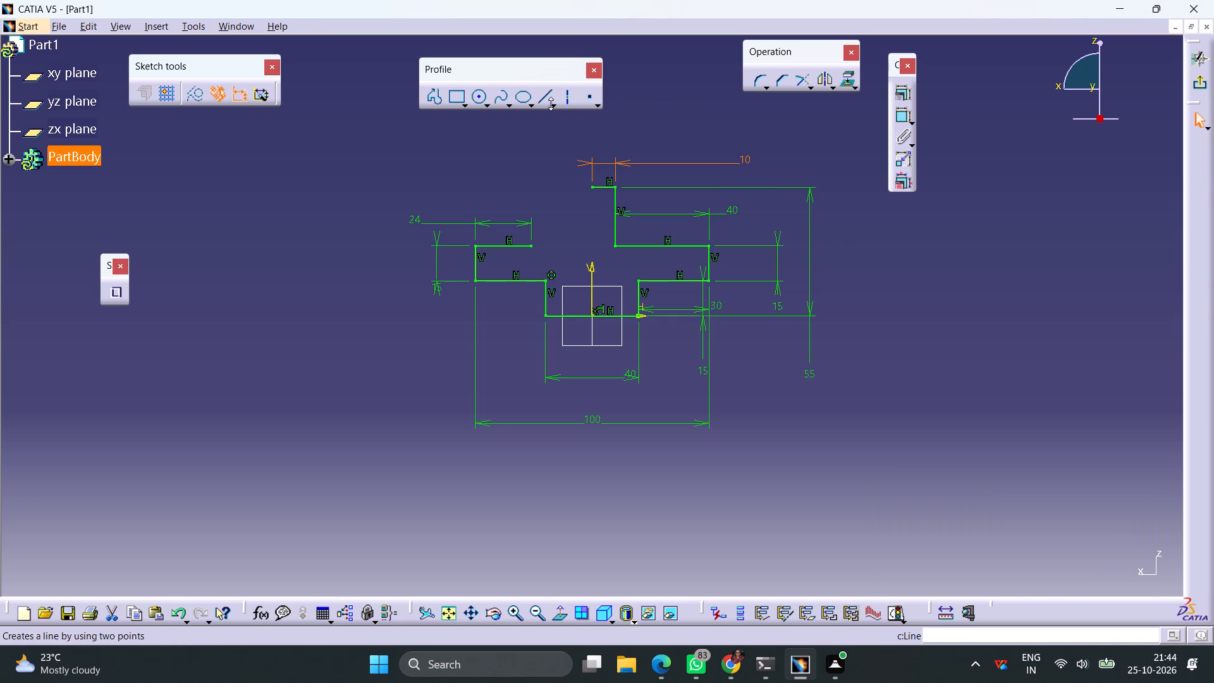
Draw a vertical line downward from the 10 mm top line's free end and set its lower endpoint 13 mm above the step's upper line.
left_click(536, 97)
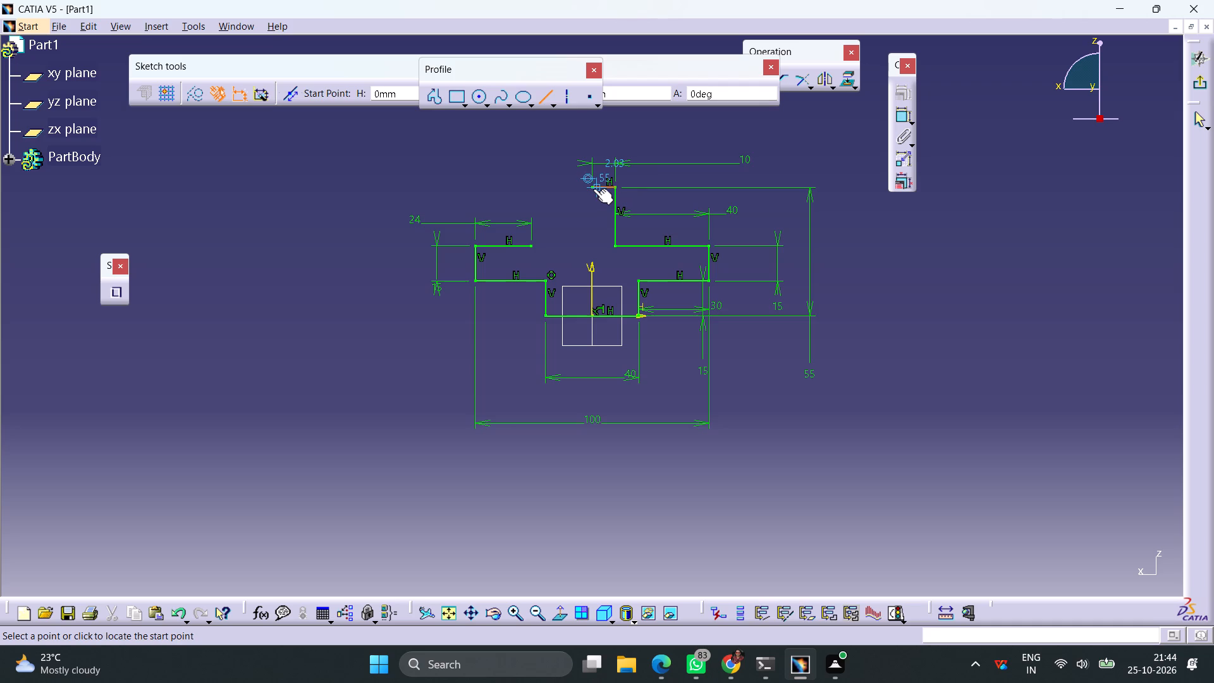
left_click(593, 188)
left_click(593, 215)
left_click(567, 221)
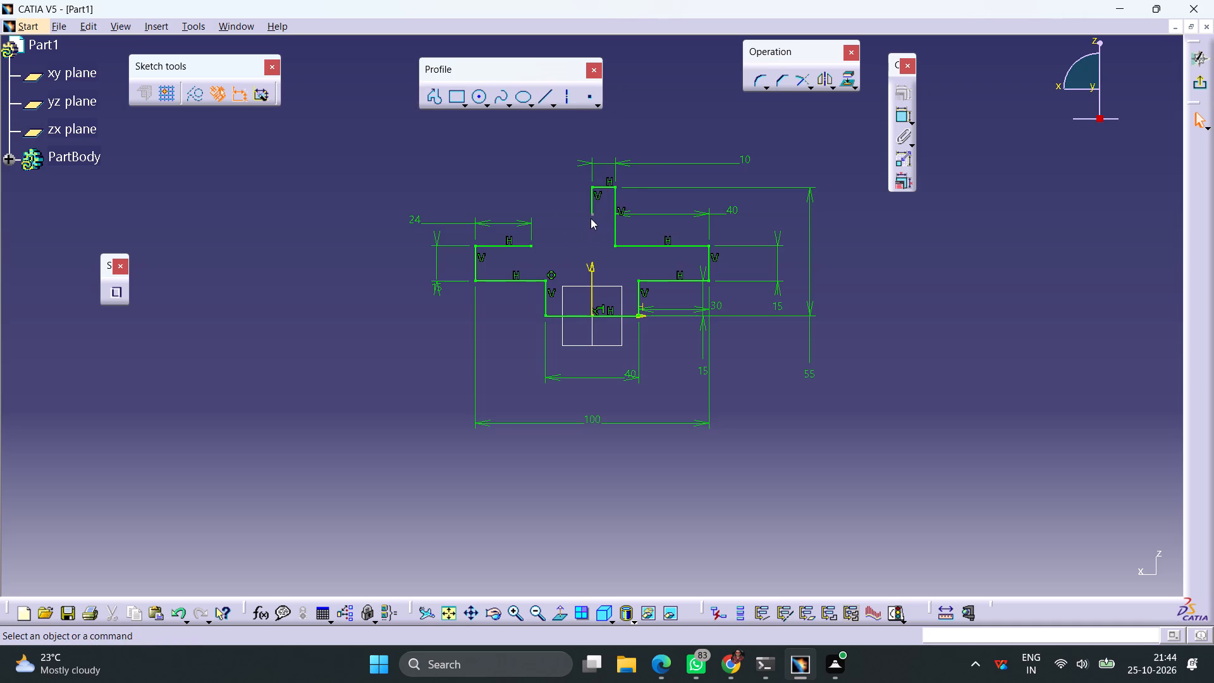
left_click(592, 215)
left_click(900, 118)
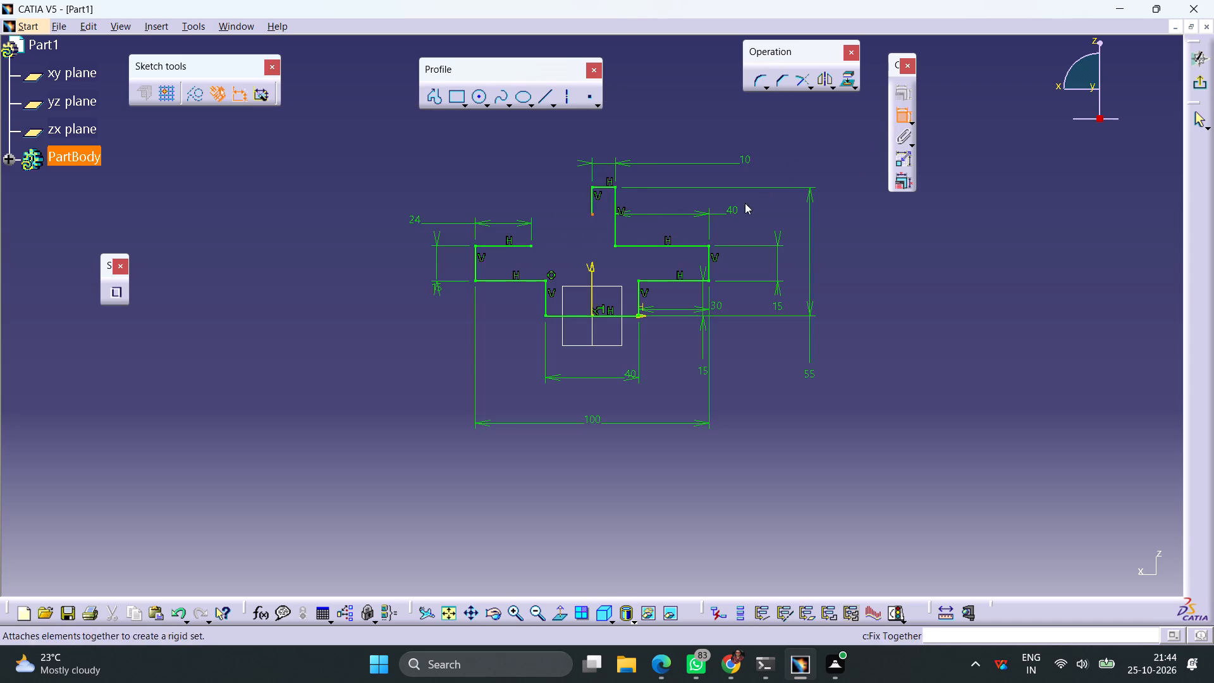
left_click(662, 245)
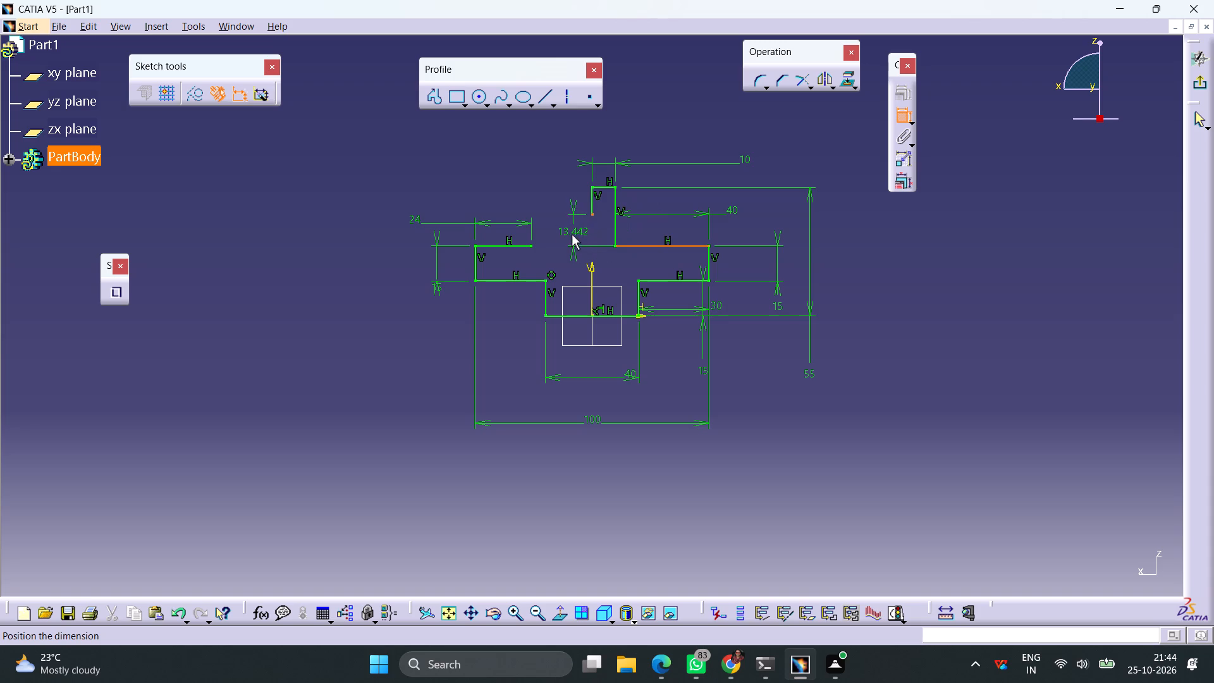
left_click(371, 280)
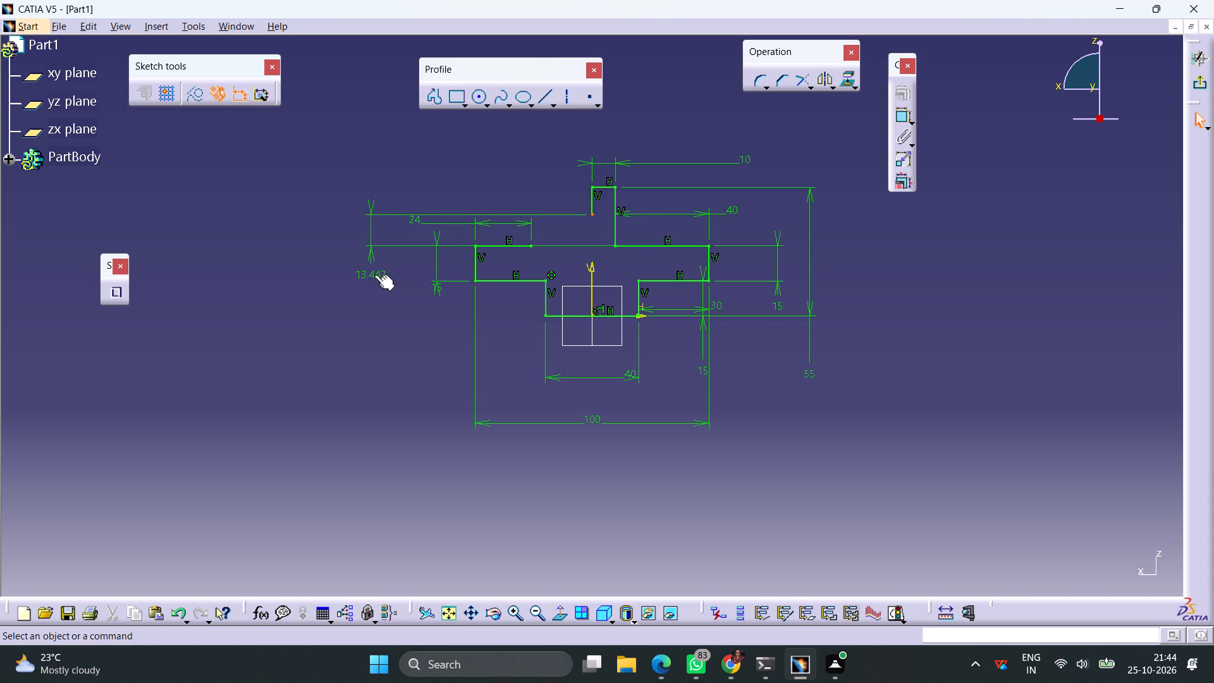
double_click(374, 274)
type("13")
key("Return")
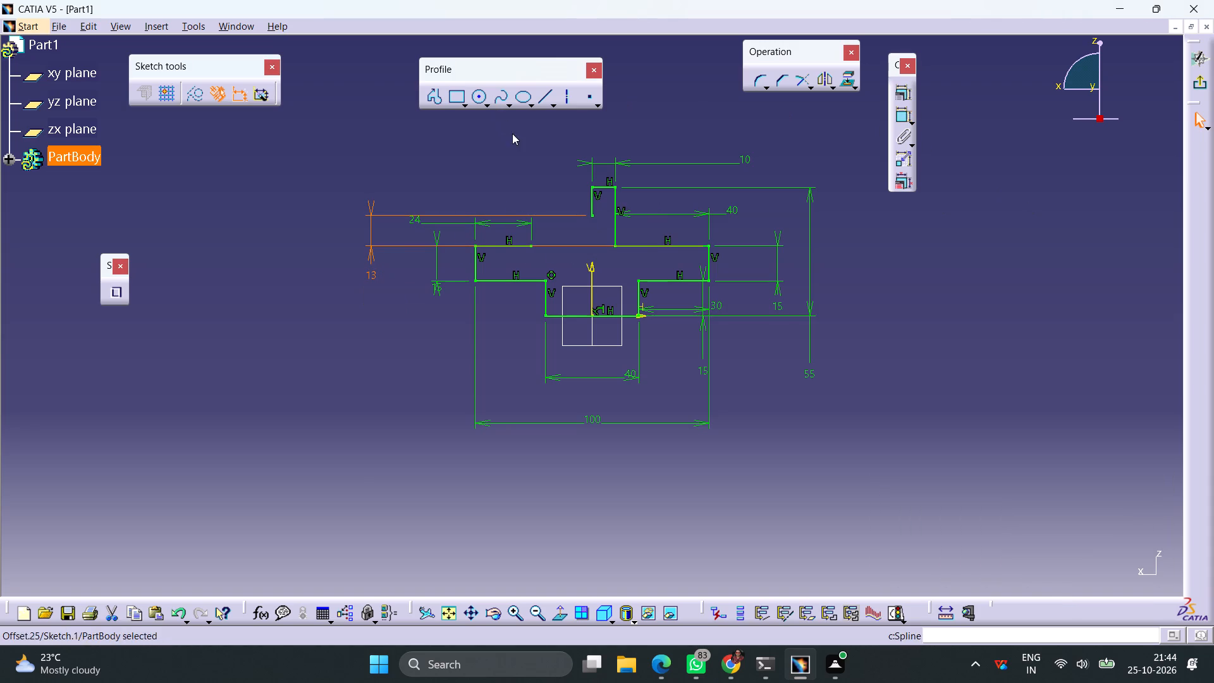
Close the profile with a slanted line from the 24 mm line's inner end to the short vertical line's lower end, and exit the sketch.
left_click(520, 133)
left_click(541, 97)
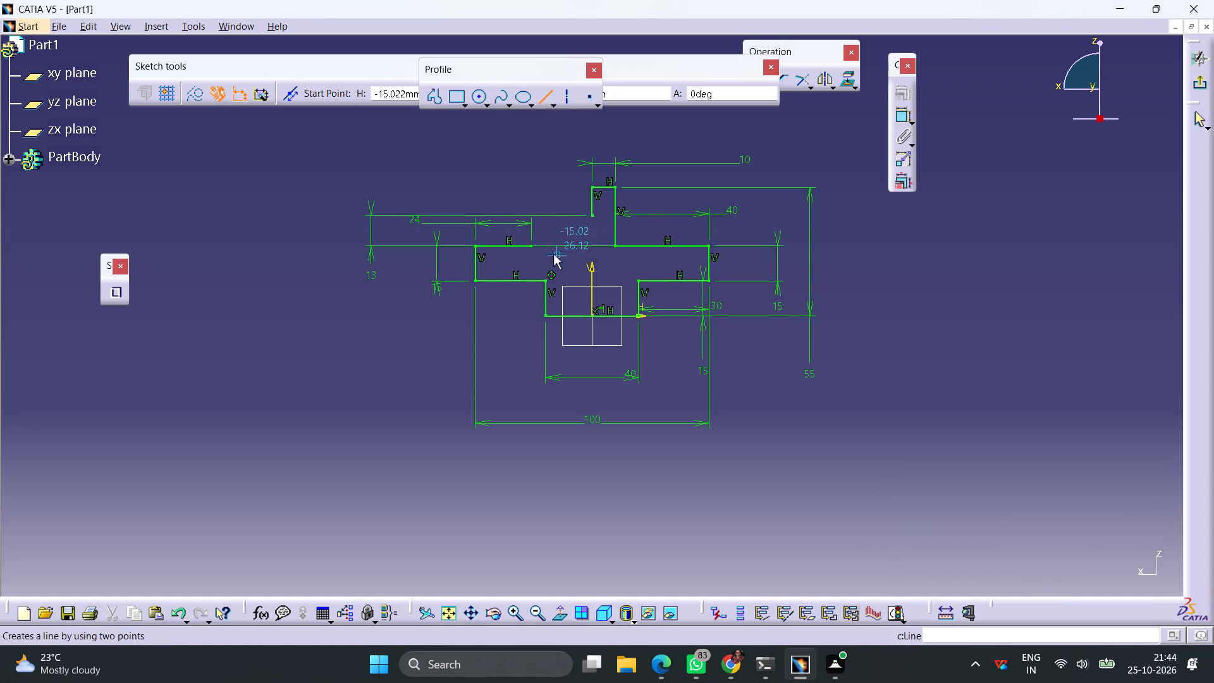
left_click(532, 247)
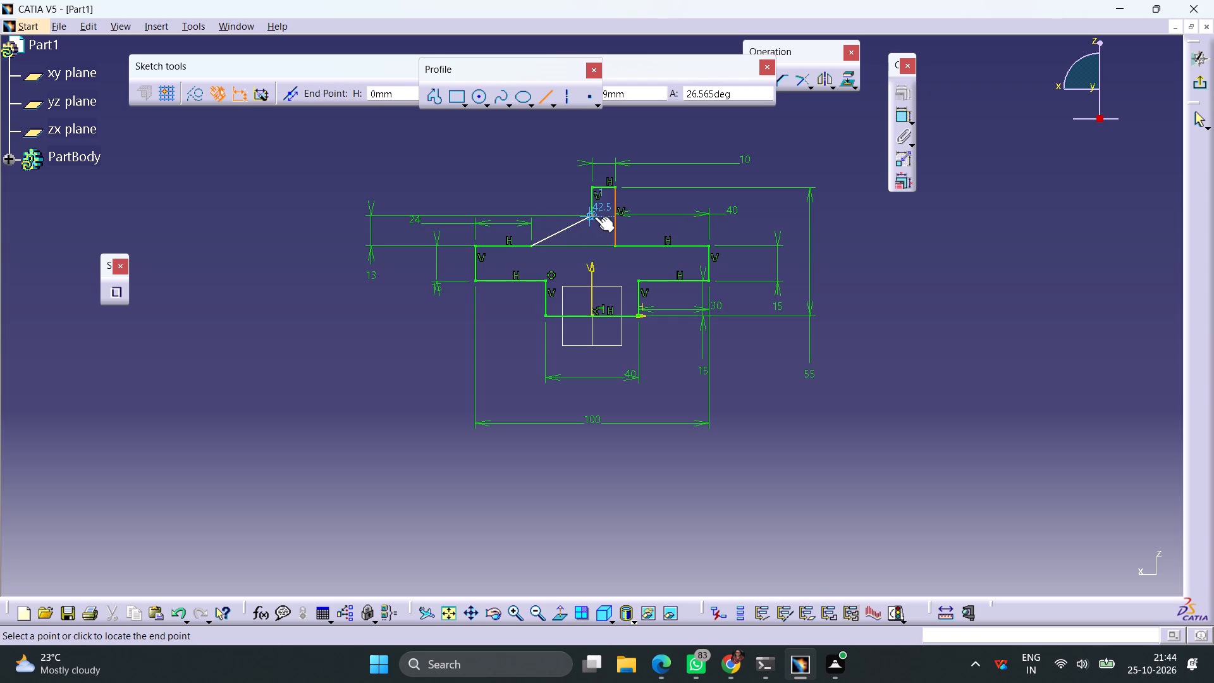
left_click(594, 216)
left_click(931, 307)
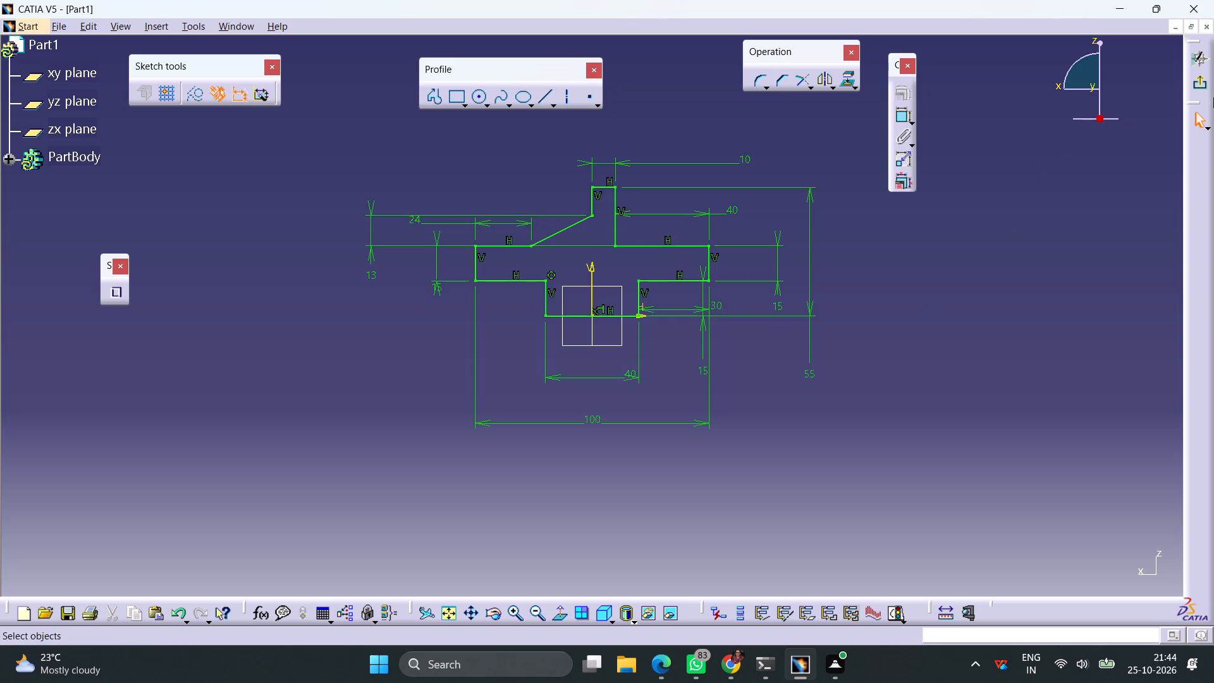
left_click(1197, 90)
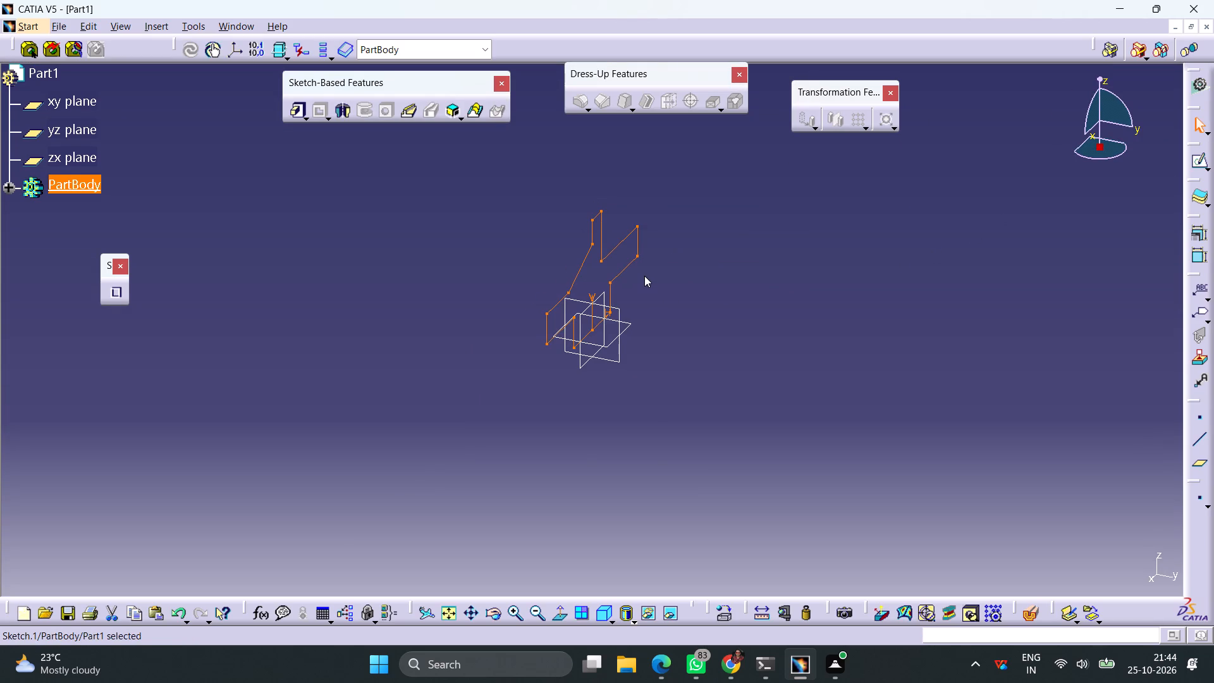
Create a Pad from the profile sketch with mirrored extent and a length of 46/2 mm.
left_click(298, 116)
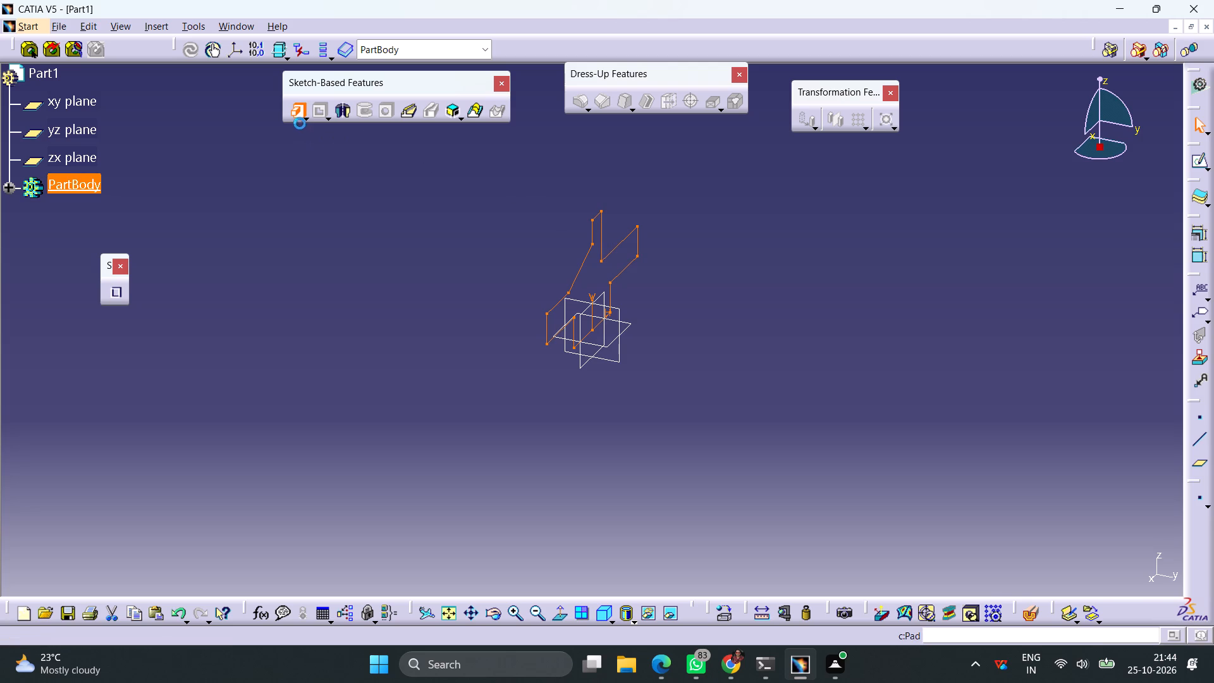
left_click(1011, 492)
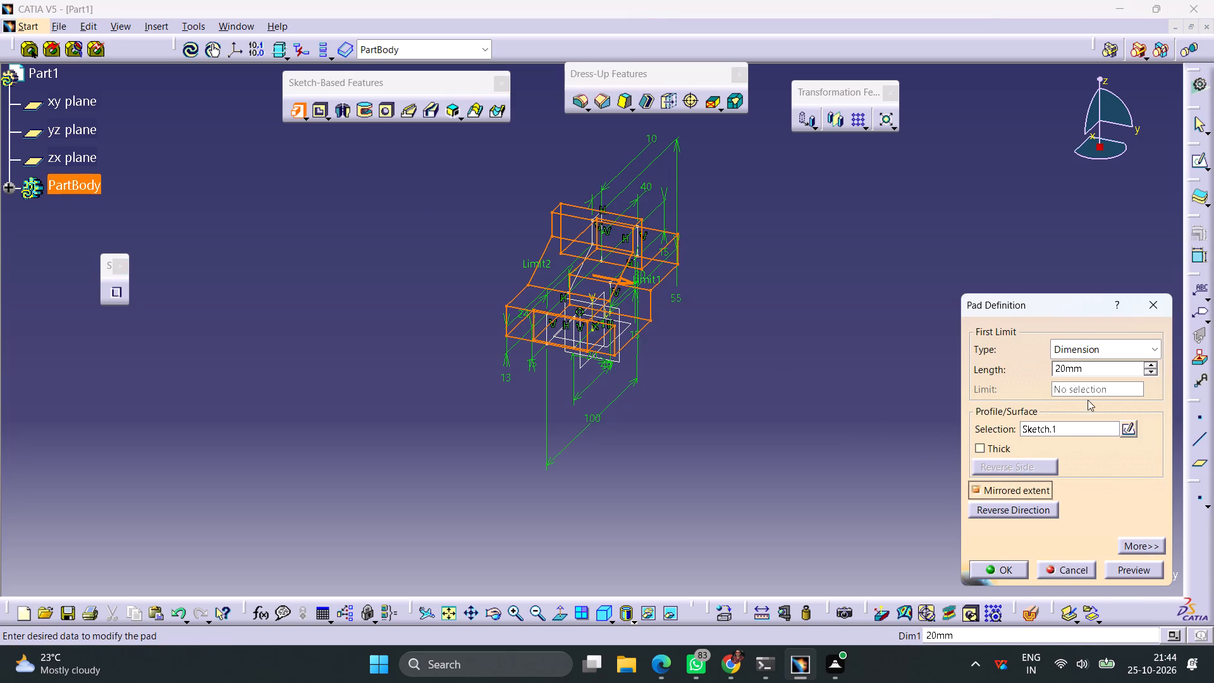
left_click_drag(1090, 372, 919, 389)
type("46/2")
key("Return")
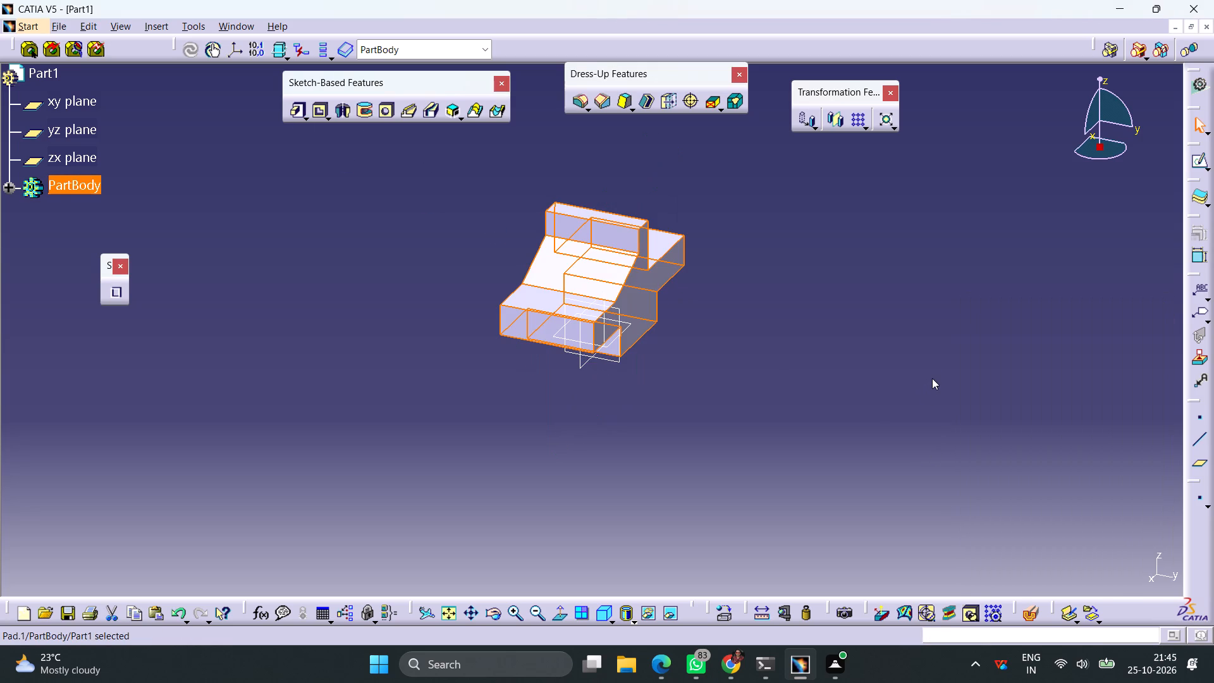
left_click(774, 360)
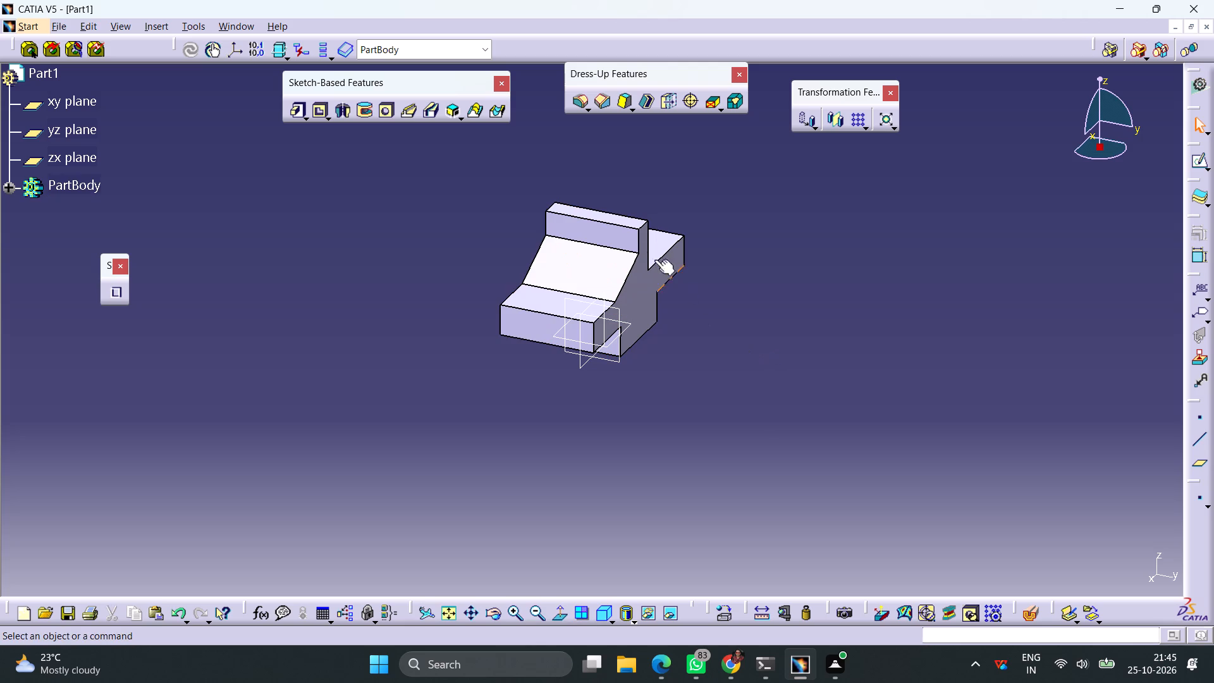
Start a sketch on the raised section's vertical face above the slope and project the face's two vertical side edges into it.
left_click(622, 237)
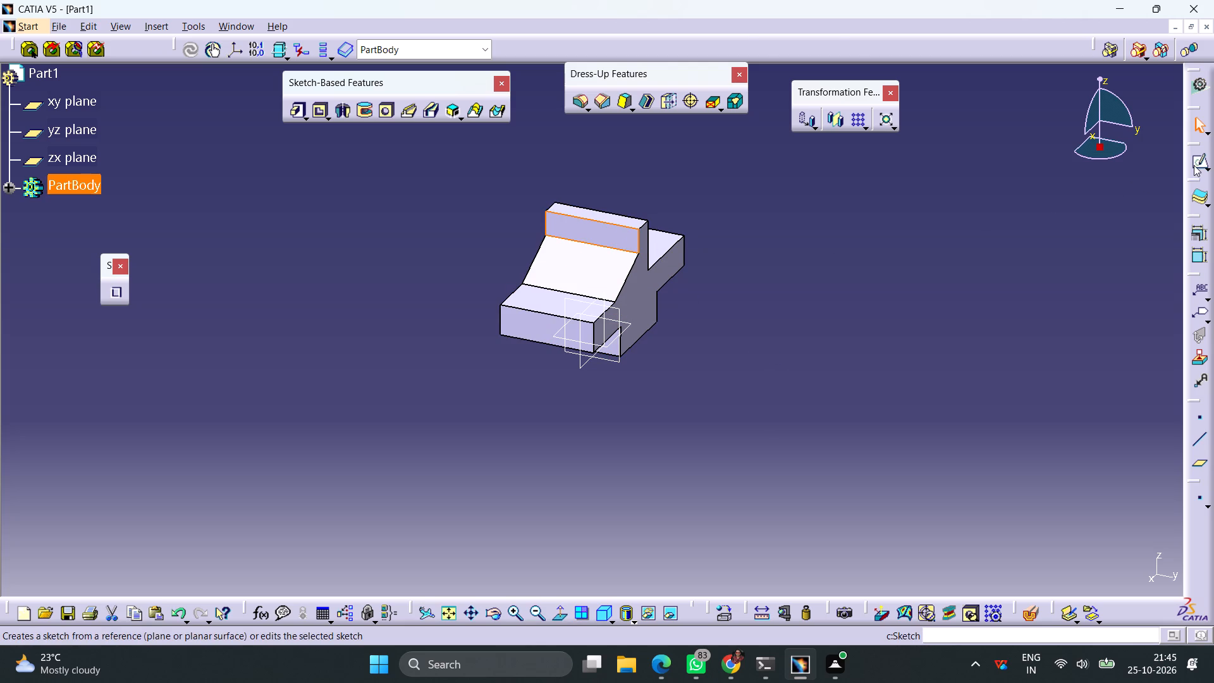
left_click(1194, 165)
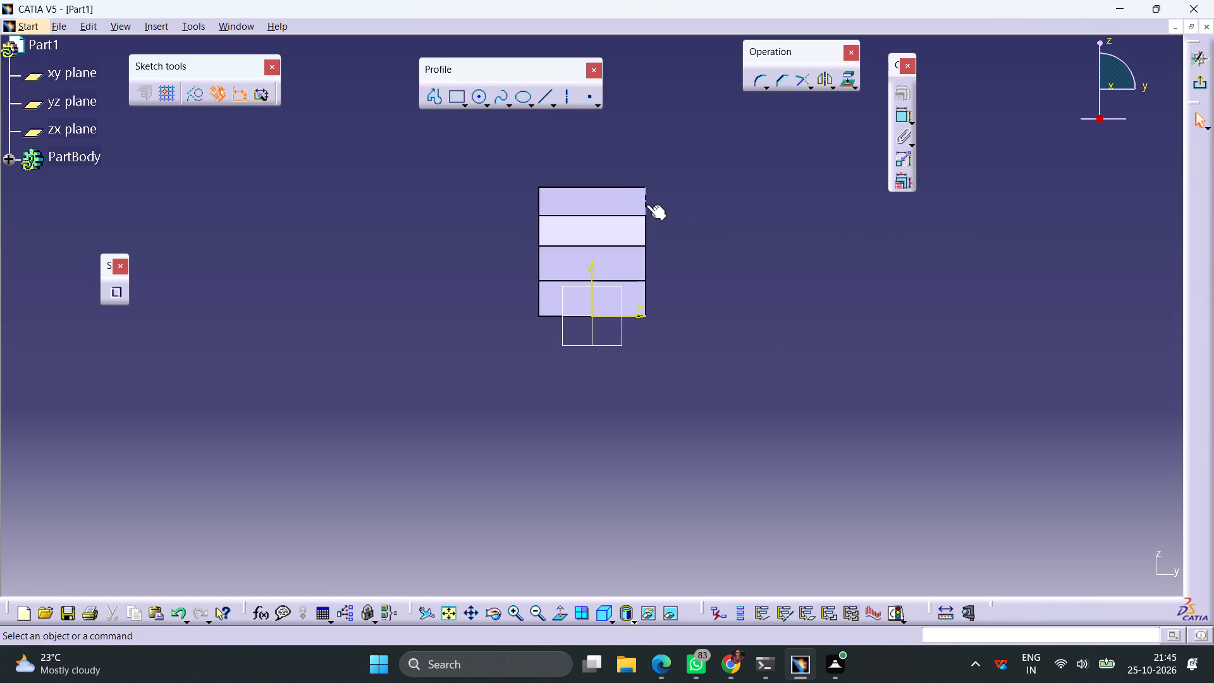
left_click(646, 204)
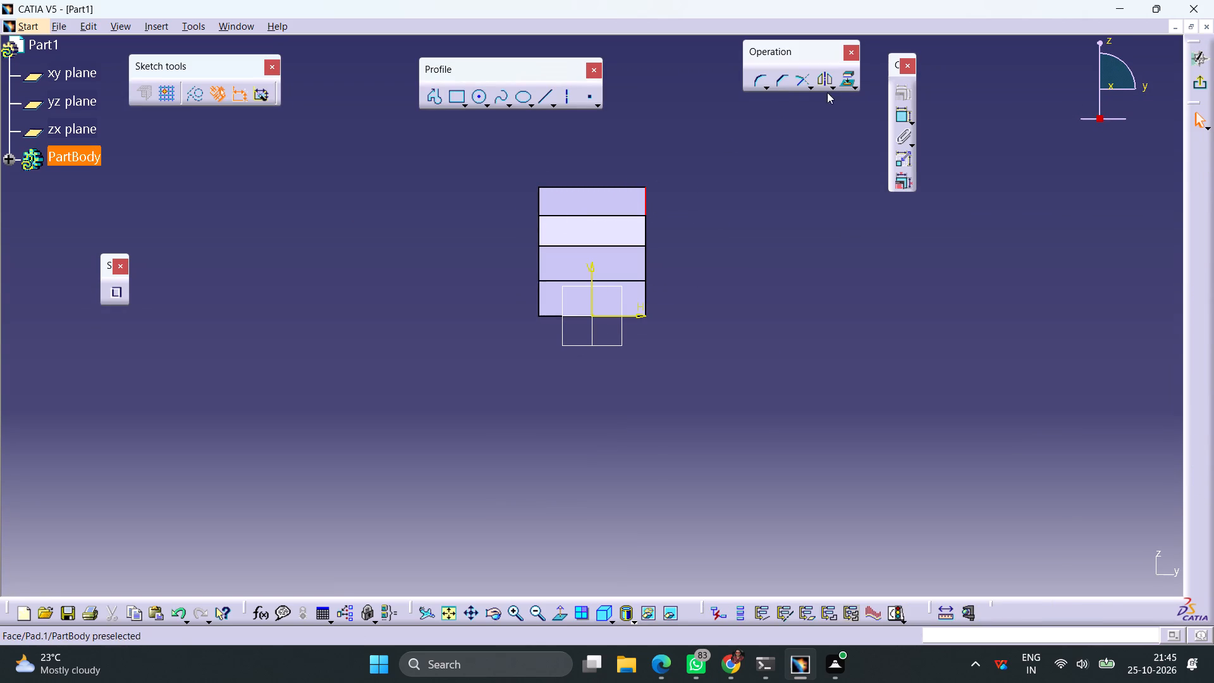
left_click(845, 85)
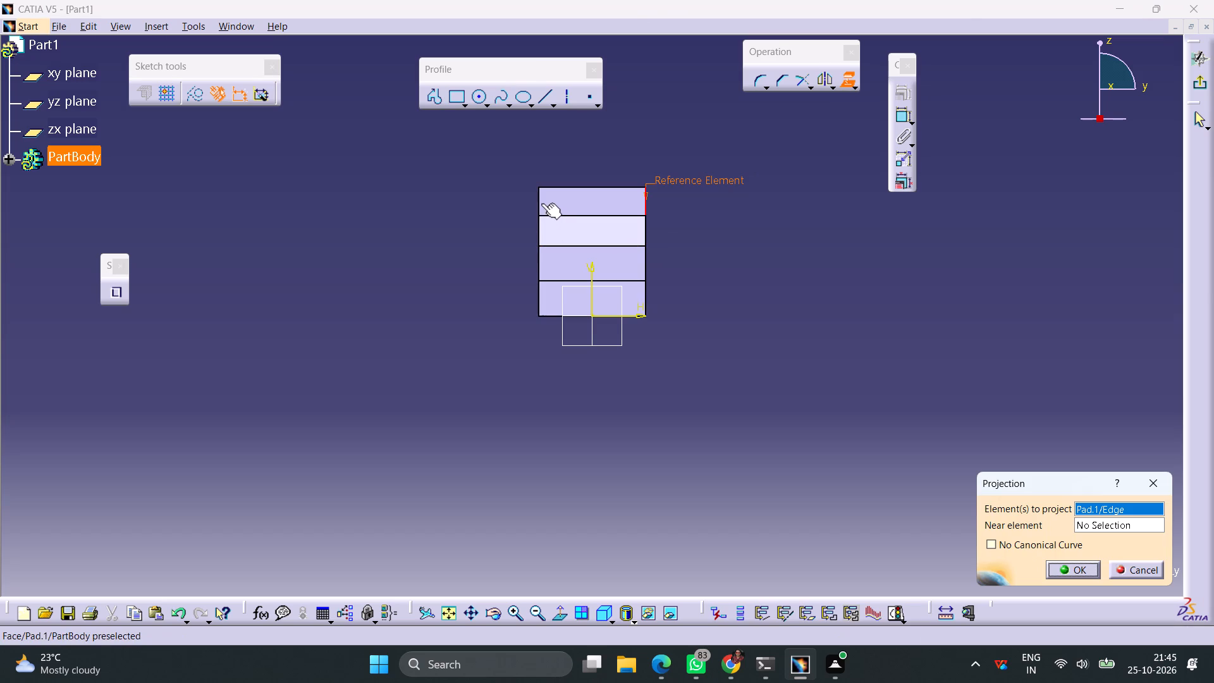
left_click(537, 202)
left_click(1066, 565)
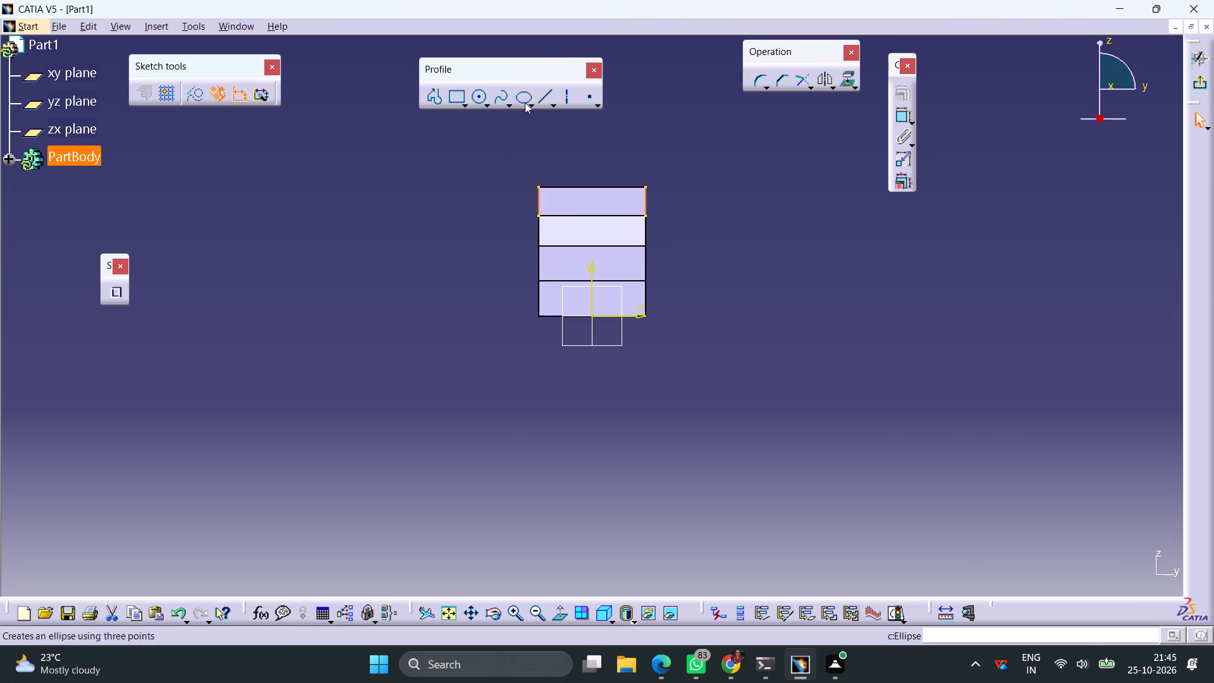
Draw a three-point arc of about 23 mm radius above the face, spanning its two upper corners.
left_click(487, 103)
left_click(621, 121)
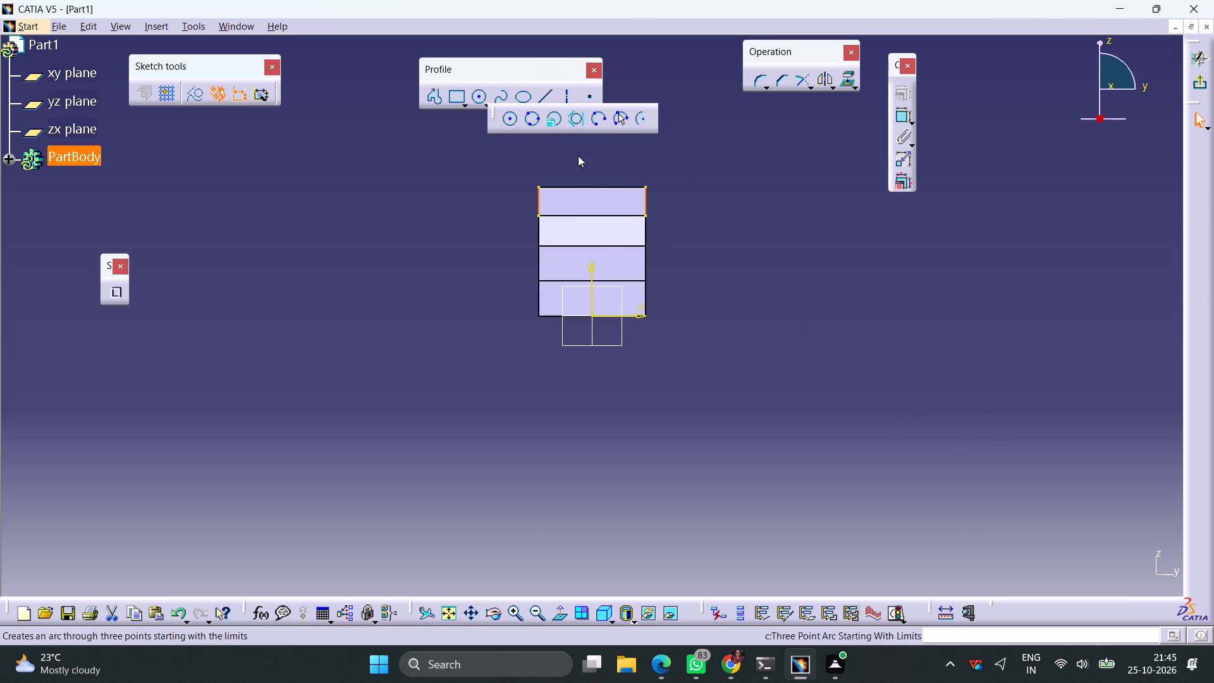
left_click(536, 186)
left_click(646, 188)
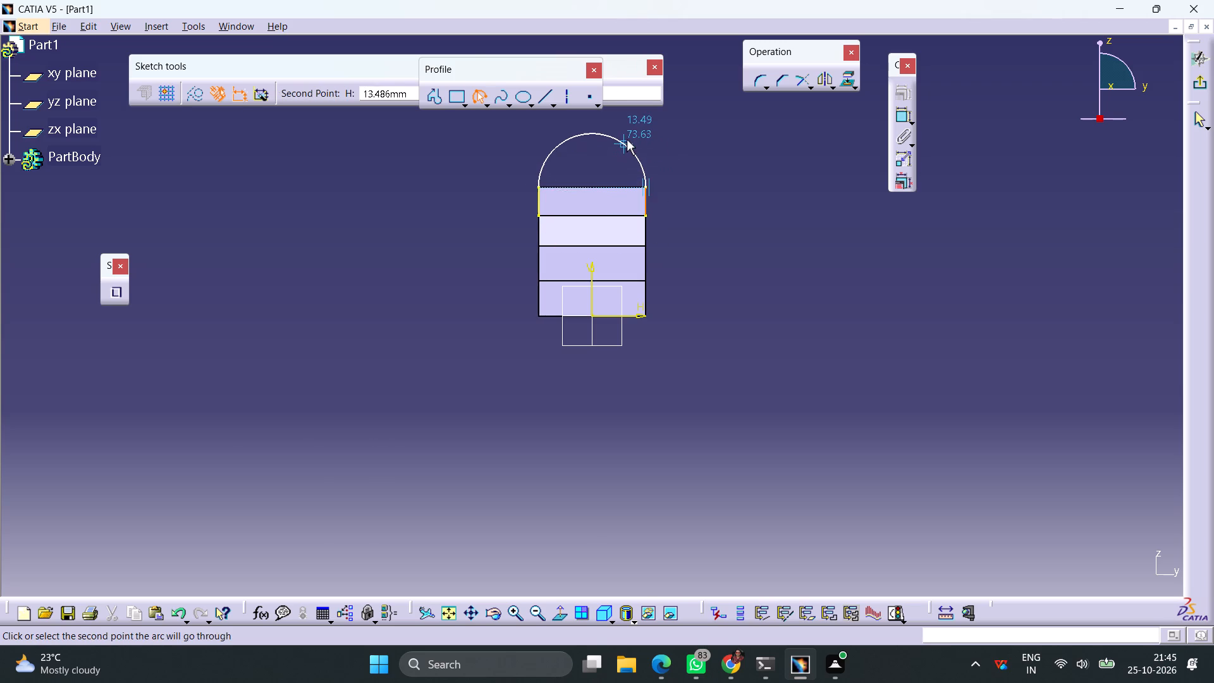
left_click(627, 140)
left_click(690, 166)
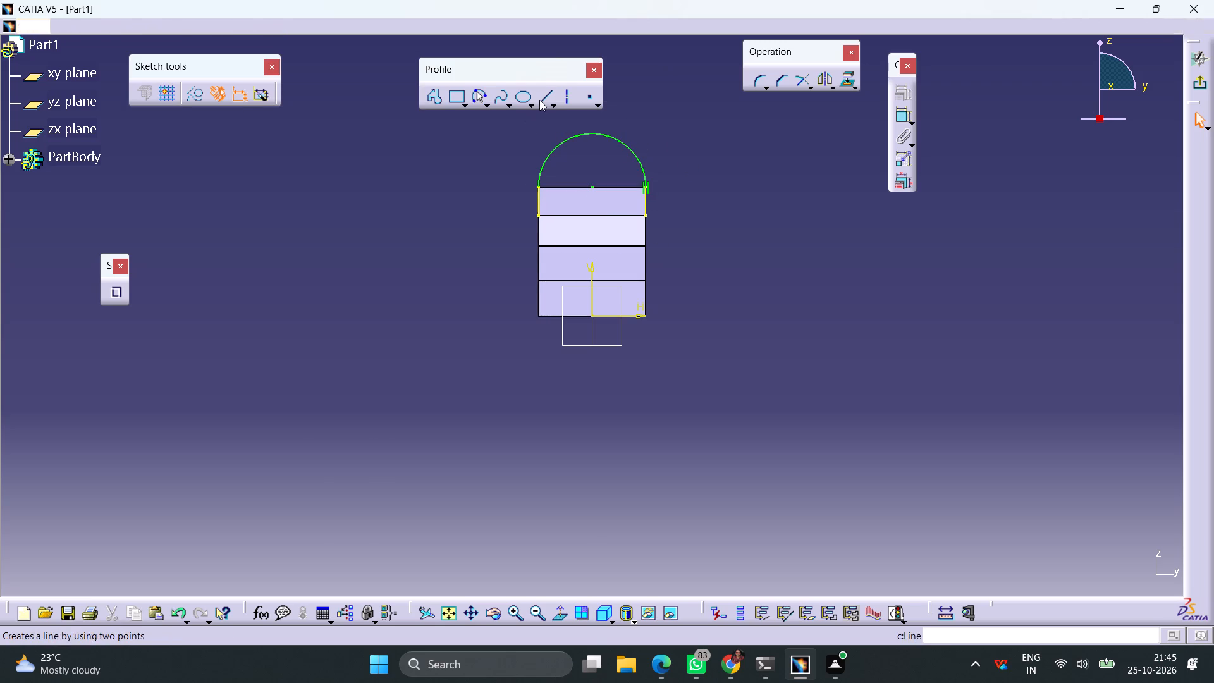
Draw a horizontal line joining the arc's two endpoints to close the half-round profile.
left_click(539, 100)
left_click(539, 189)
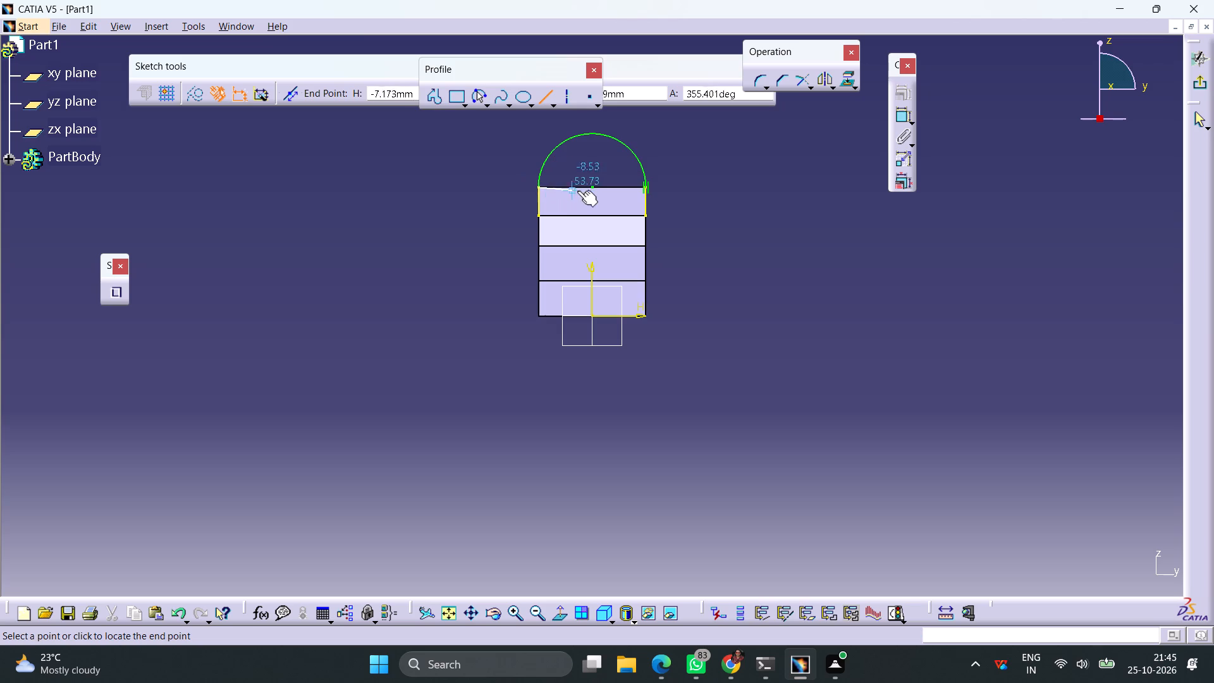
left_click(642, 187)
left_click(679, 199)
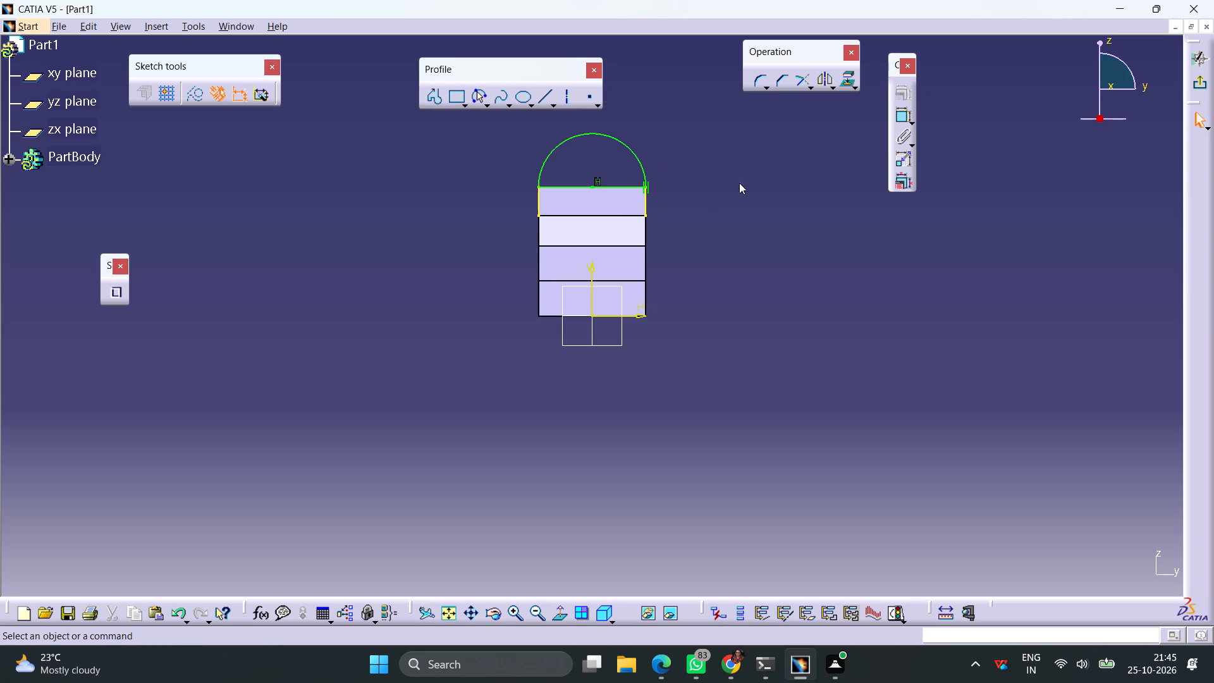
Quick Trim the two projected vertical side edges below the half-round profile.
left_click(809, 87)
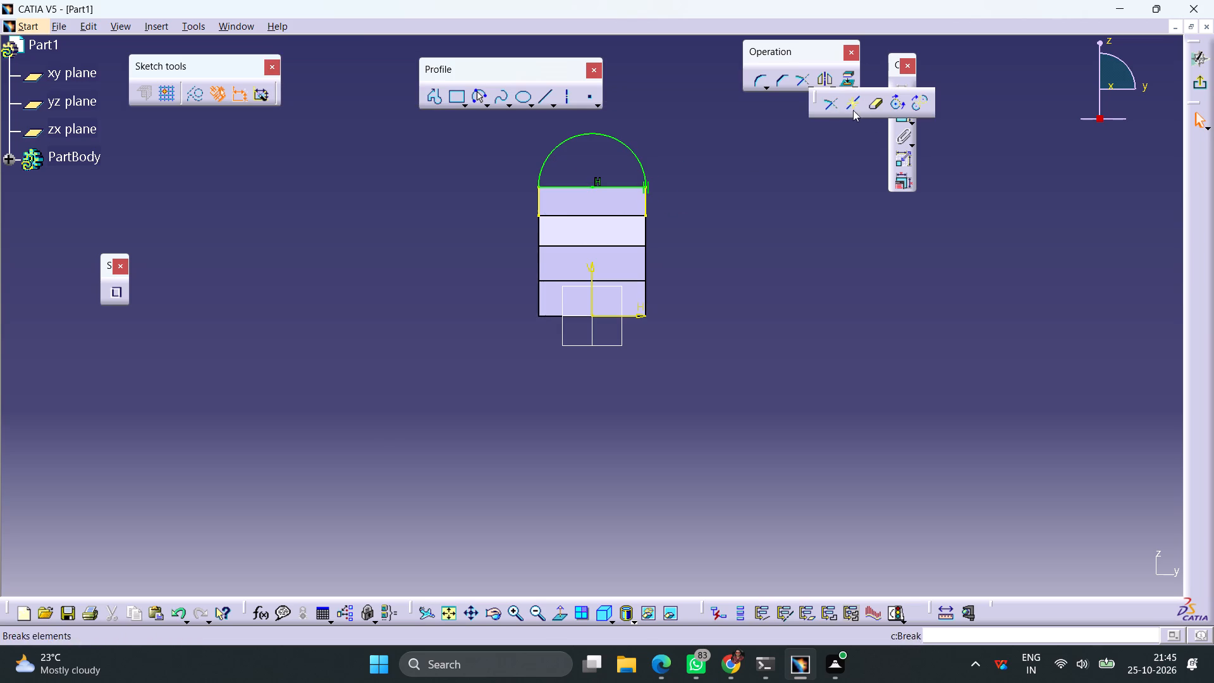
left_click(873, 106)
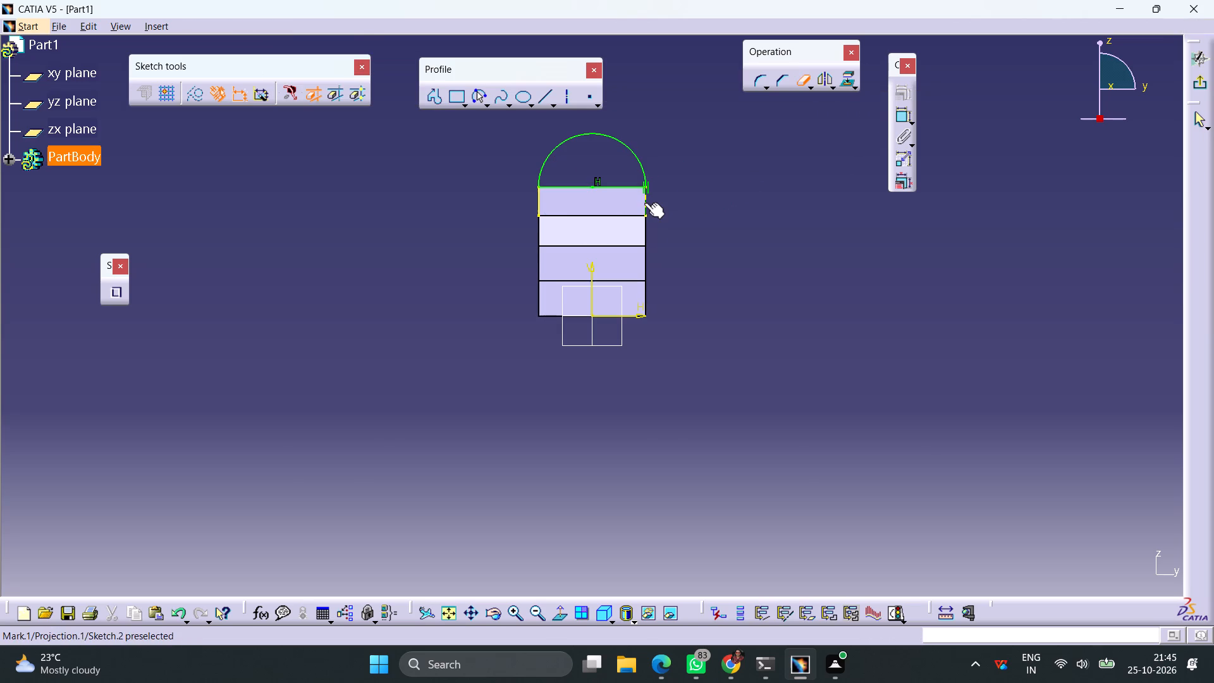
left_click(644, 202)
left_click(796, 77)
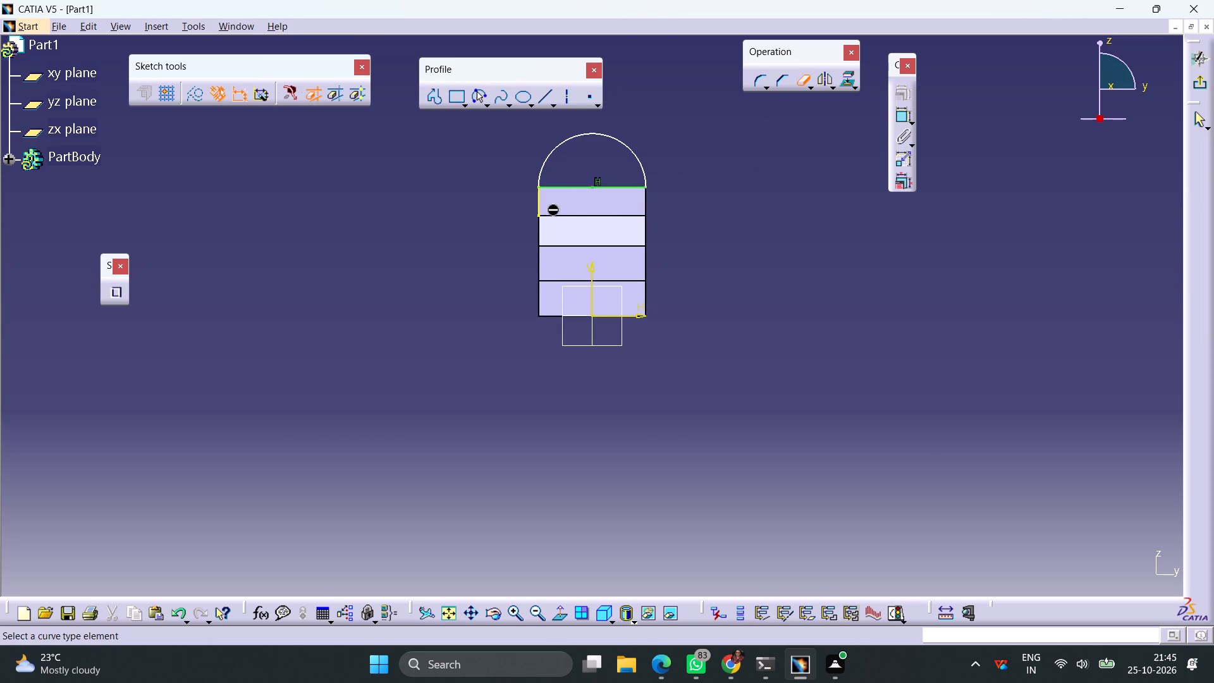
left_click(536, 203)
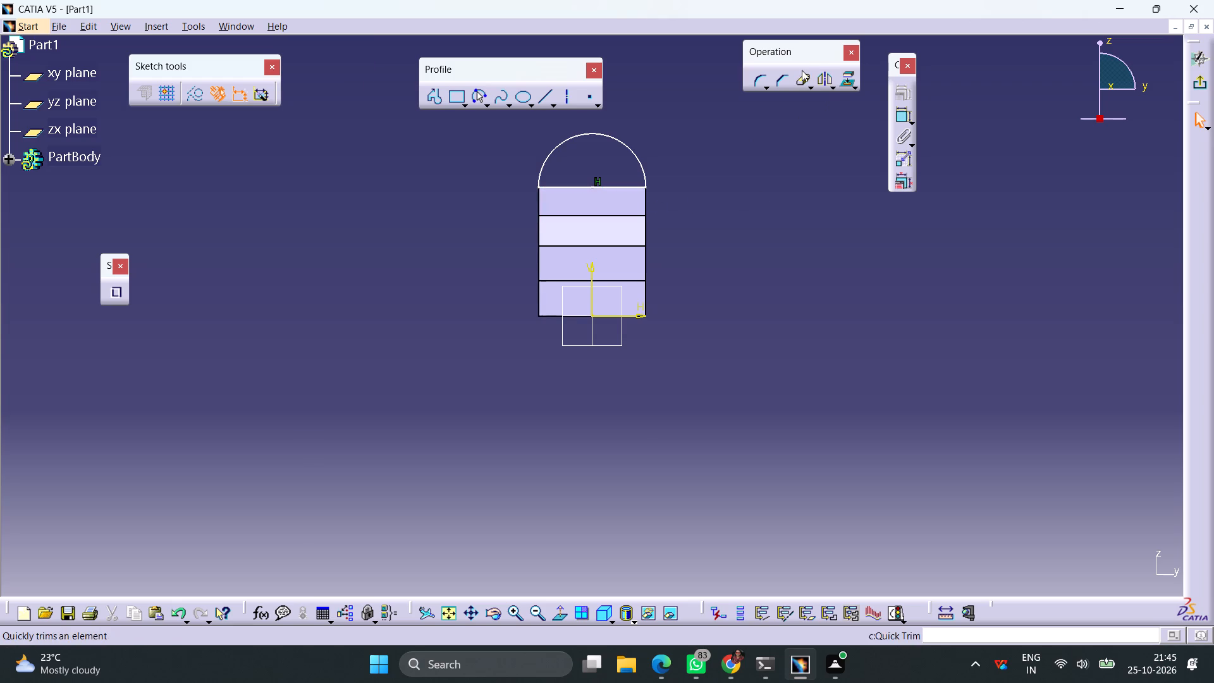
Dimension the arc's radius and the length of the horizontal line beneath it.
left_click(901, 118)
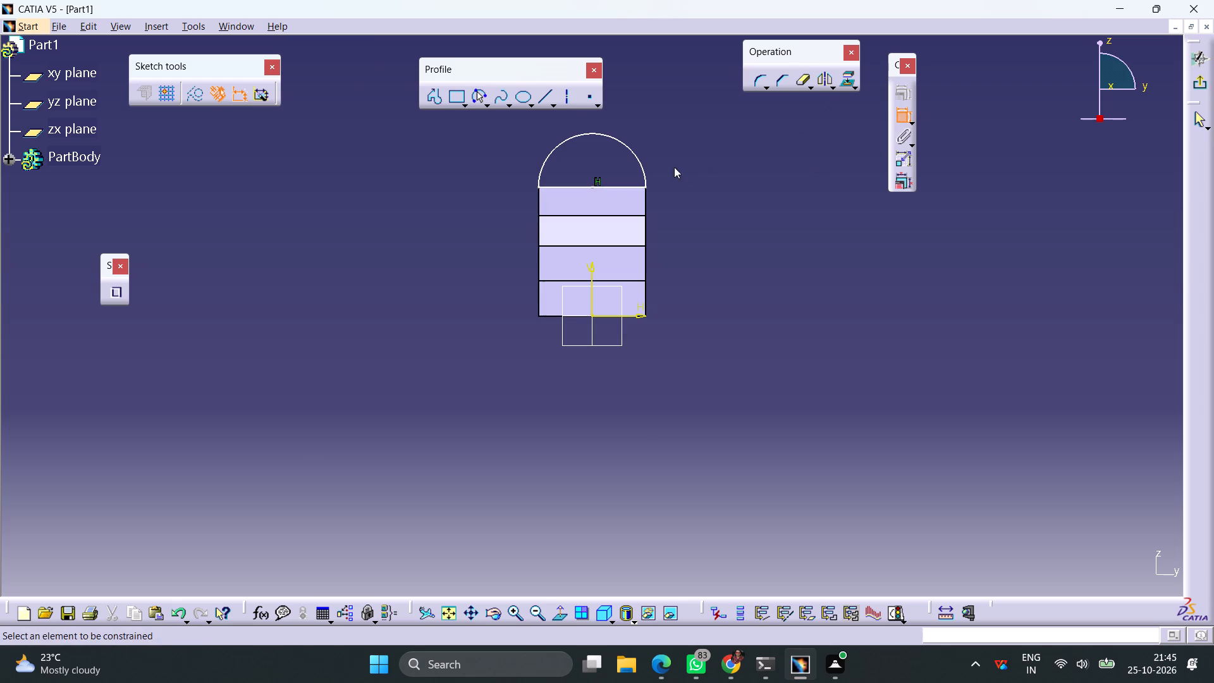
left_click(635, 152)
left_click(662, 132)
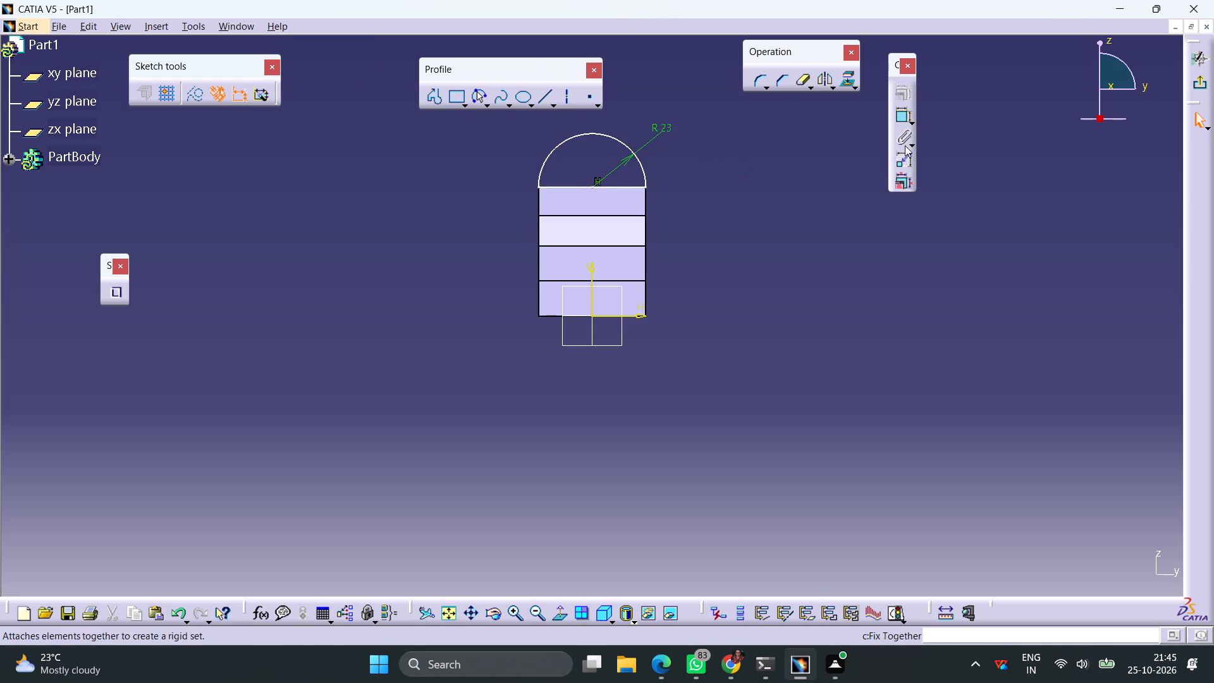
left_click(904, 117)
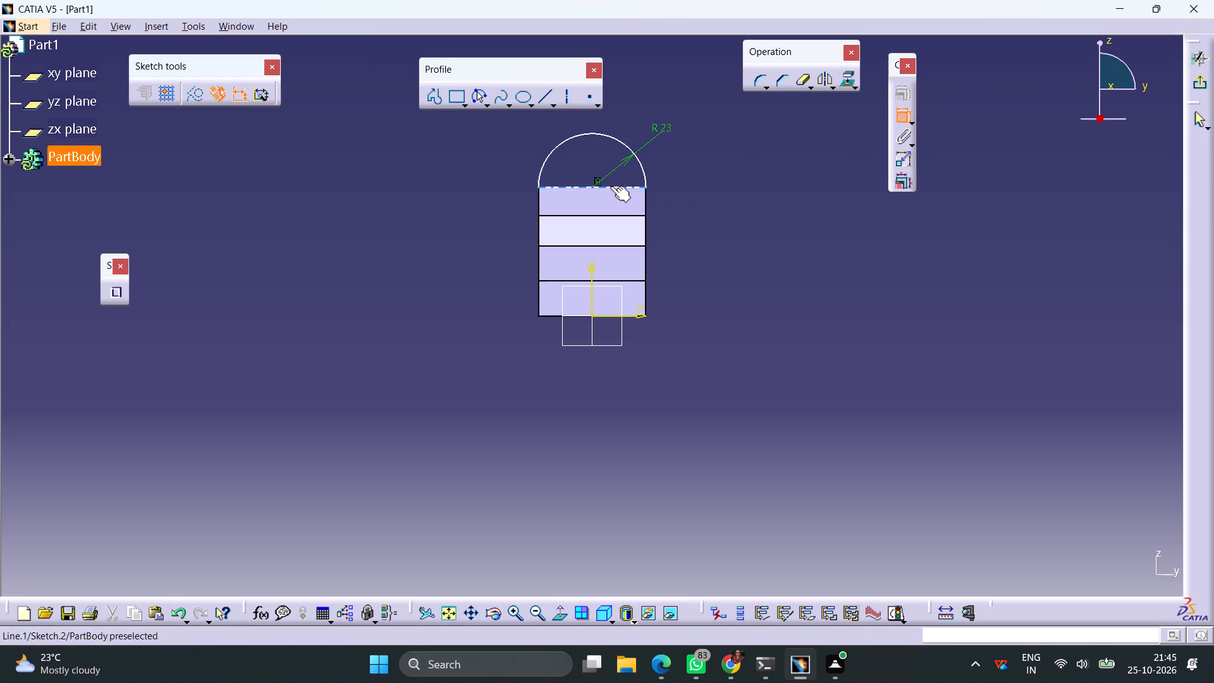
left_click(610, 186)
left_click(518, 209)
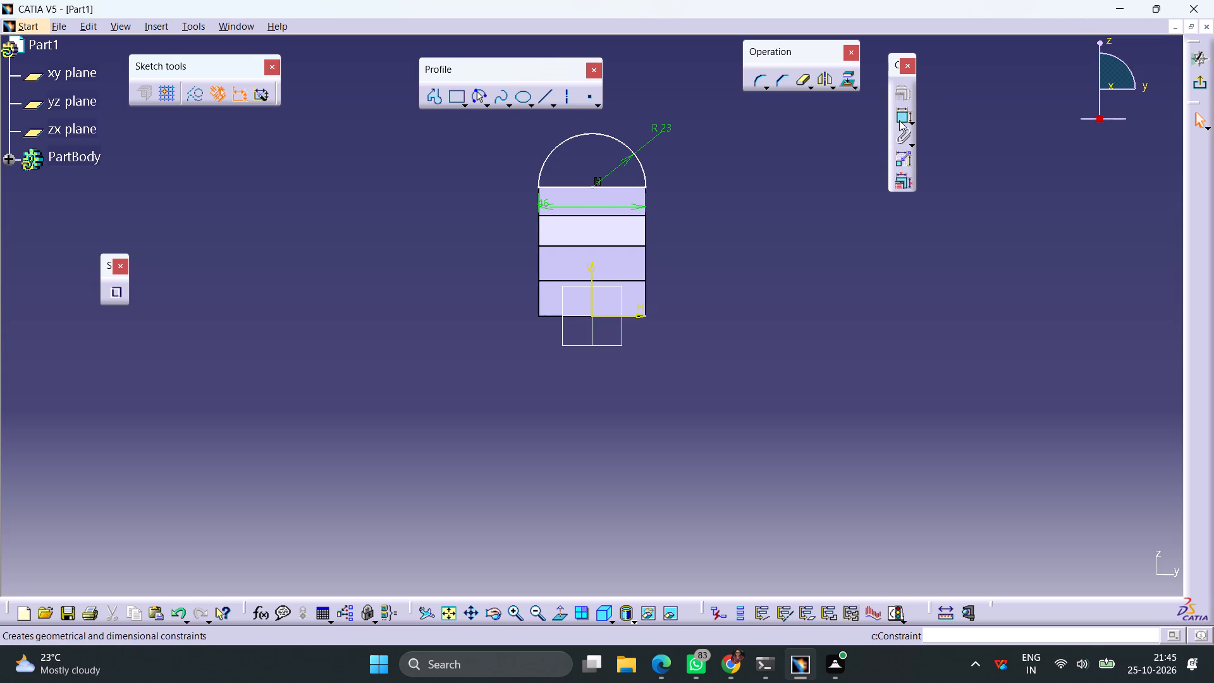
Dimension the height of the half-round profile's horizontal line above the sketch's horizontal axis.
left_click(899, 120)
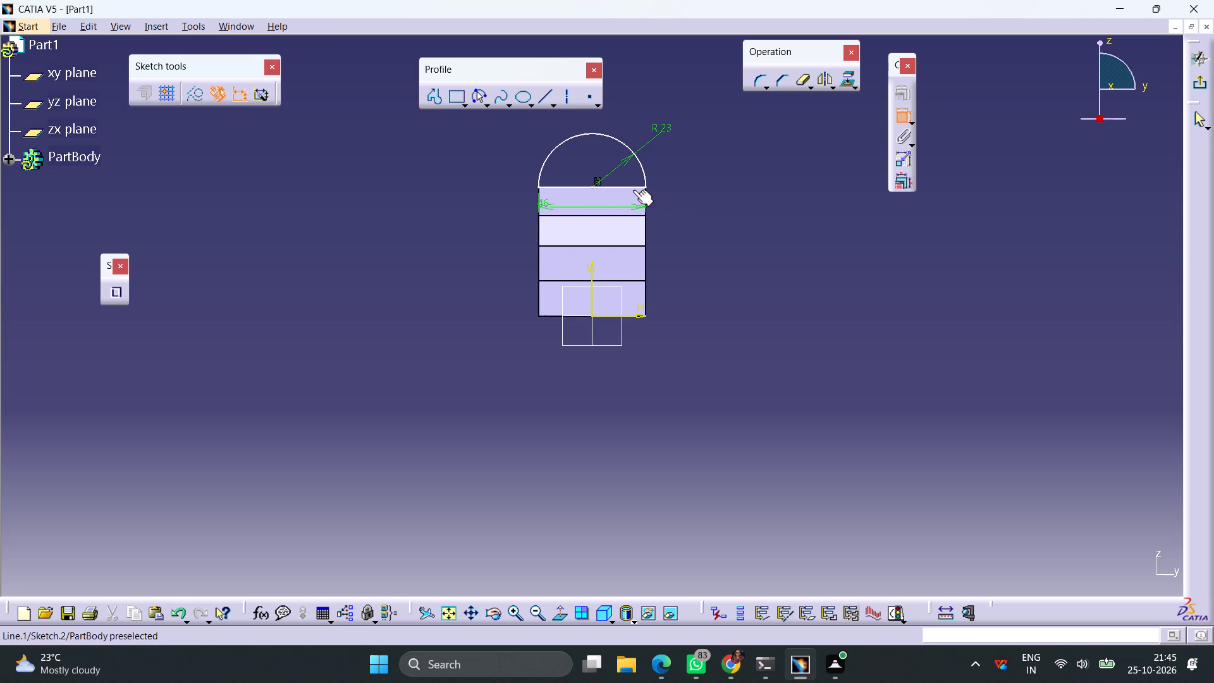
left_click(634, 185)
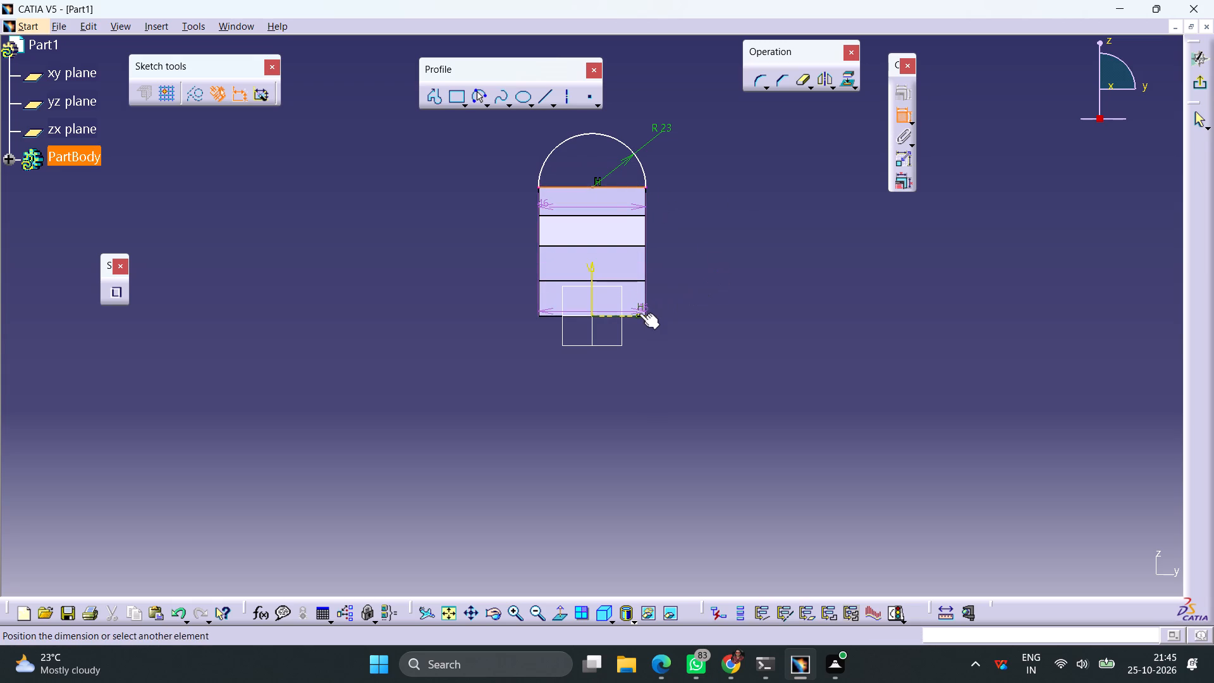
left_click(639, 313)
left_click(731, 288)
left_click(815, 273)
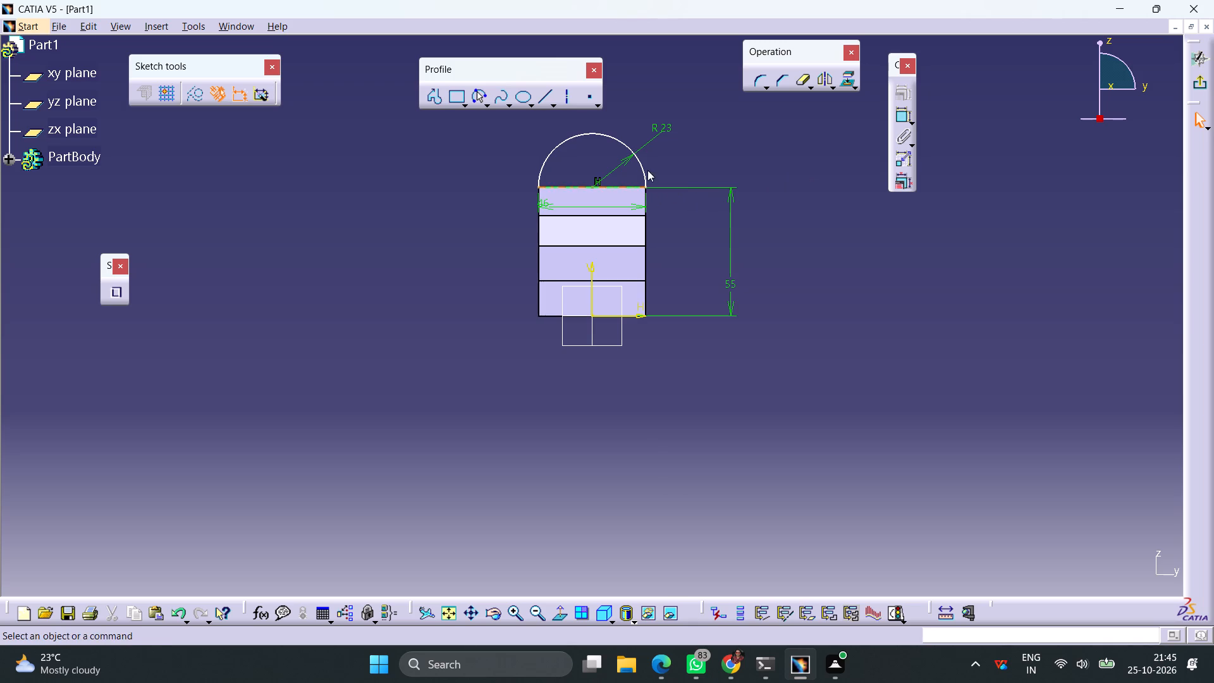
Constrain the half-round arc's endpoint to be coincident with the wall's vertical side edge.
left_click_drag(642, 168, 658, 151)
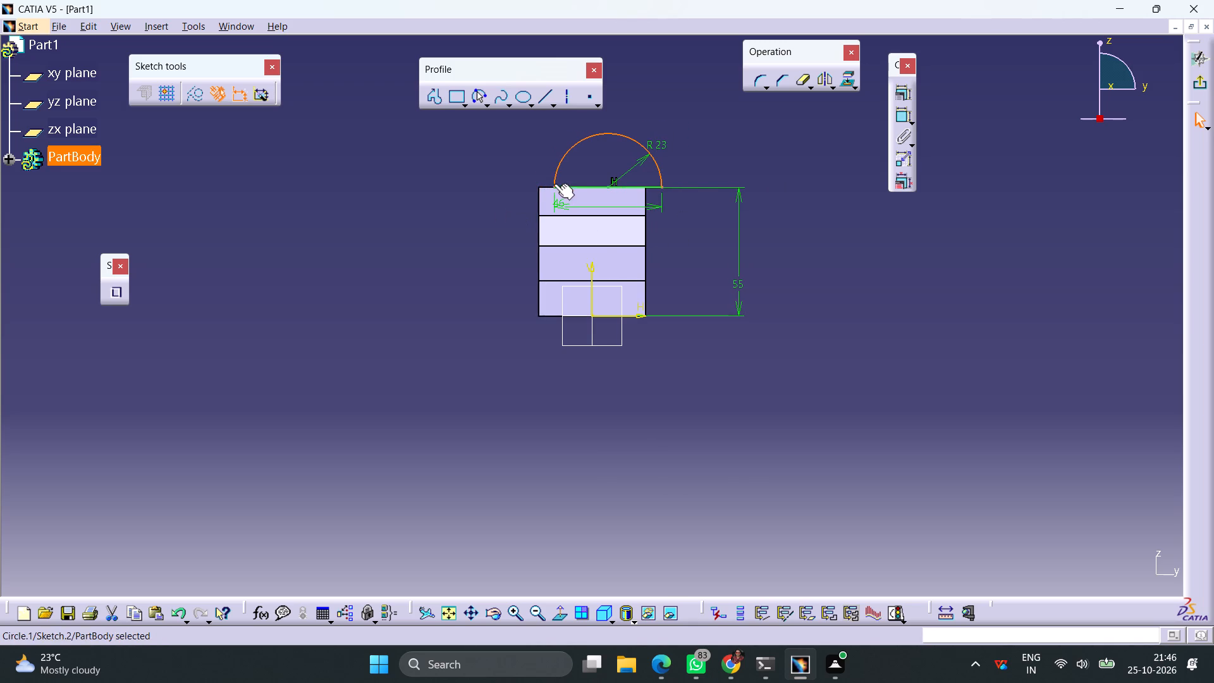
left_click(522, 175)
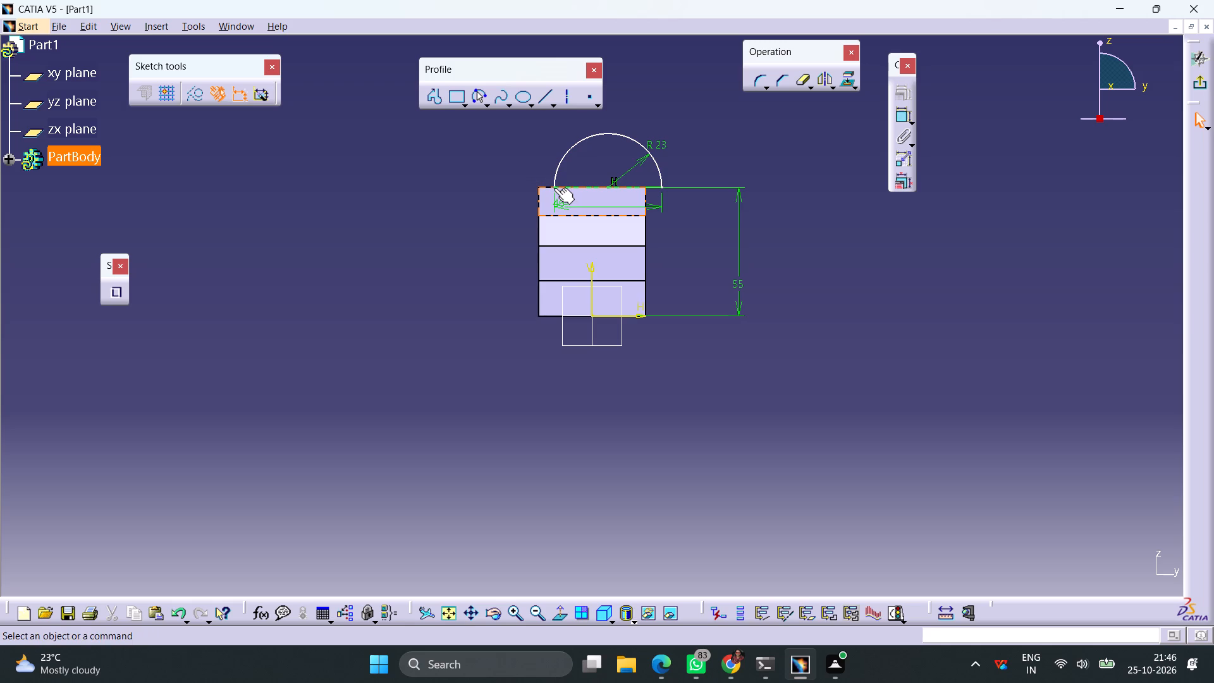
left_click(554, 188)
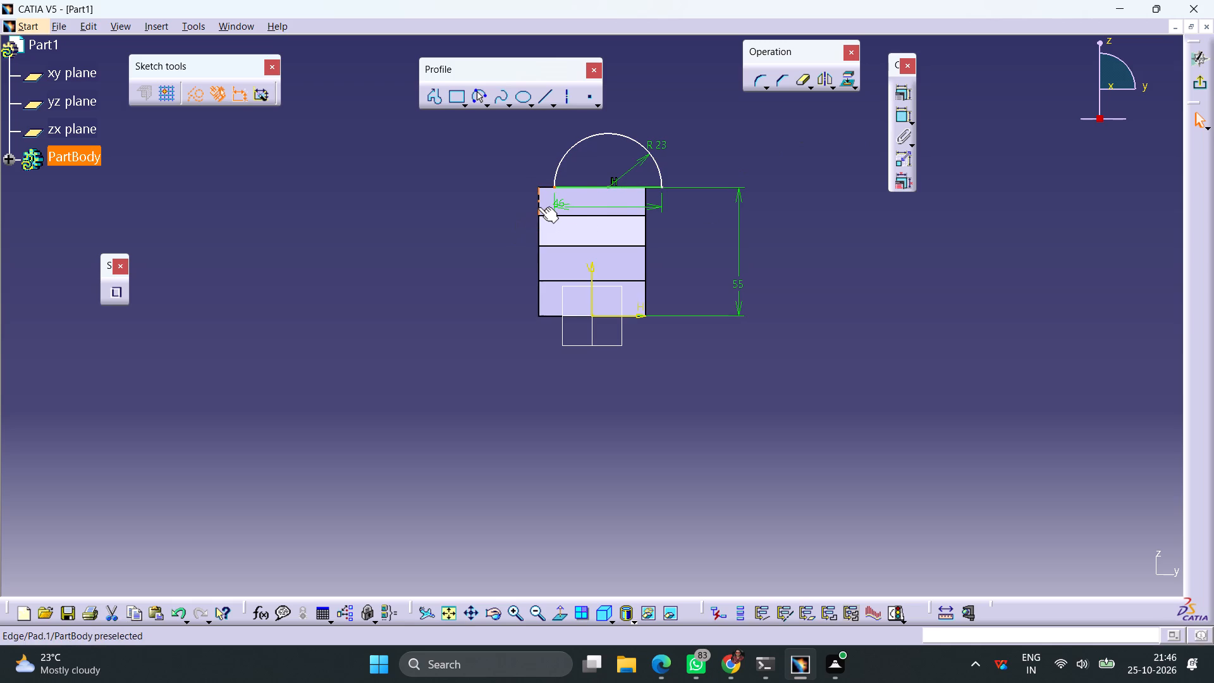
left_click(538, 207, "ctrl")
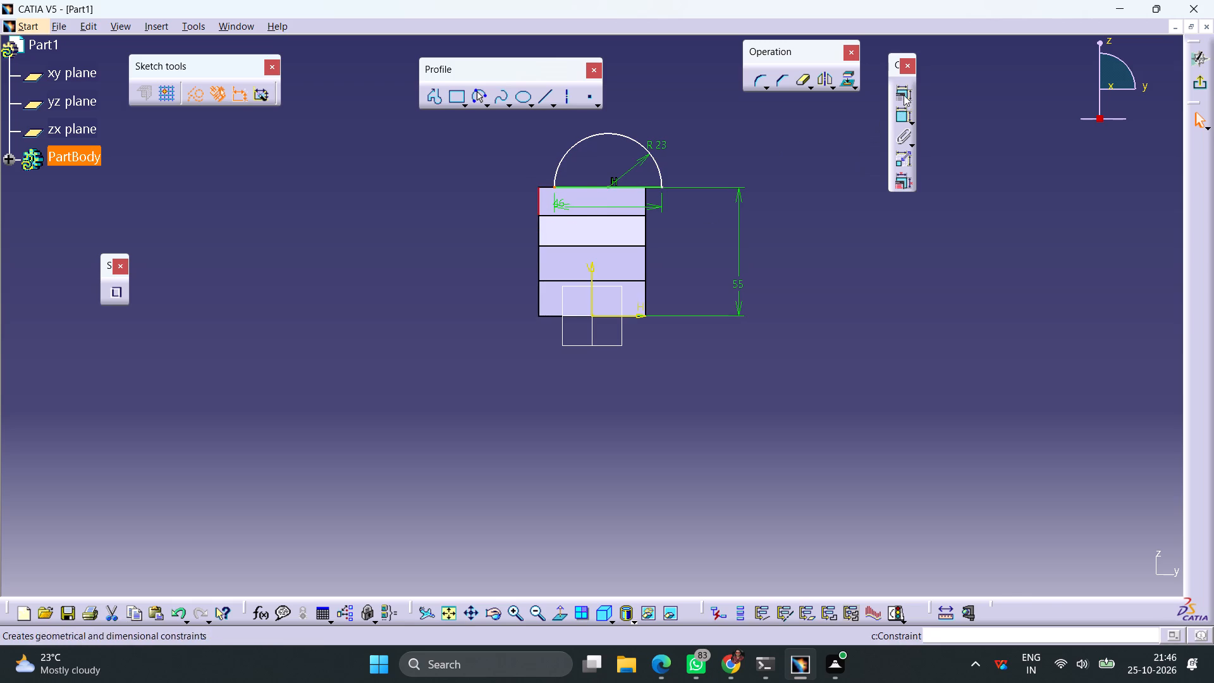
left_click(904, 95)
left_click(1117, 352)
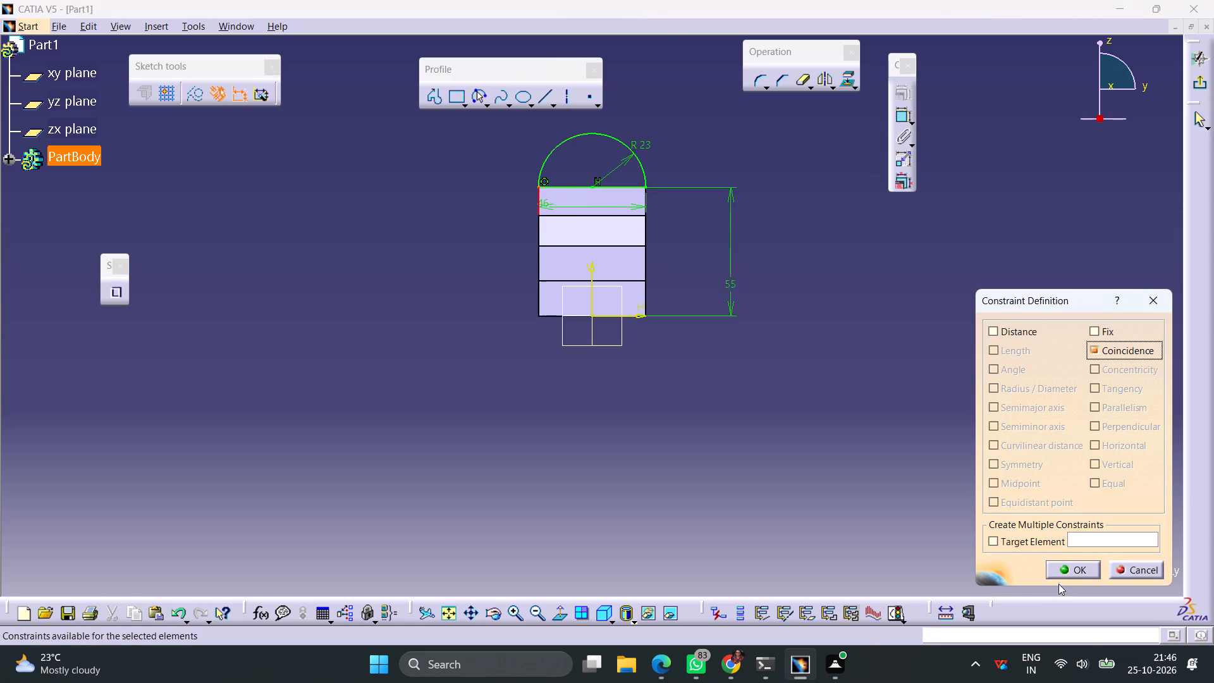
left_click(1064, 567)
left_click(961, 348)
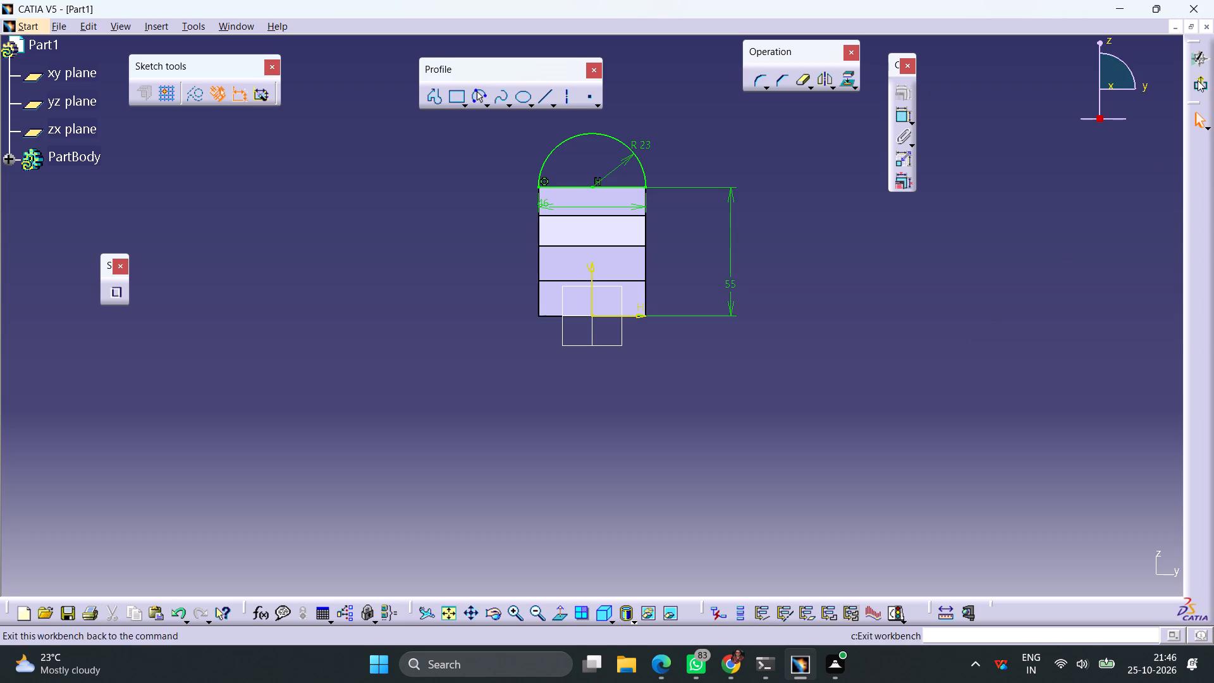
Exit the sketch and pad the half-round profile 10 mm in the reversed direction, over the raised wall's thickness.
left_click(1198, 80)
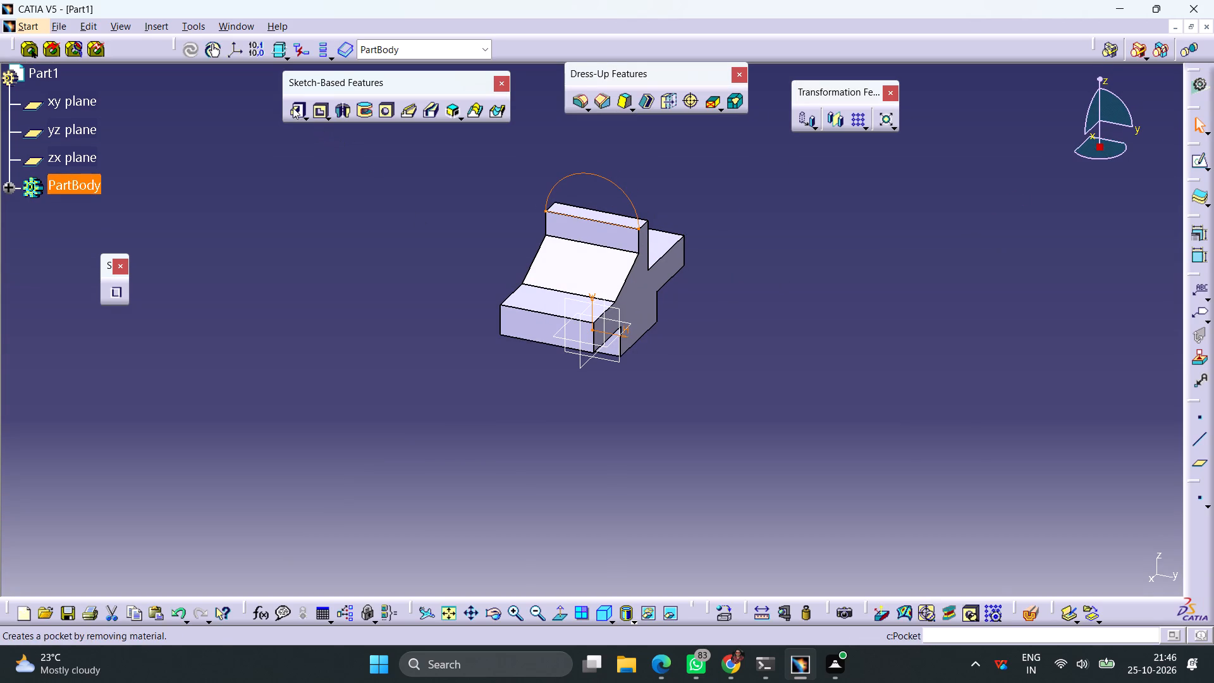
left_click(293, 108)
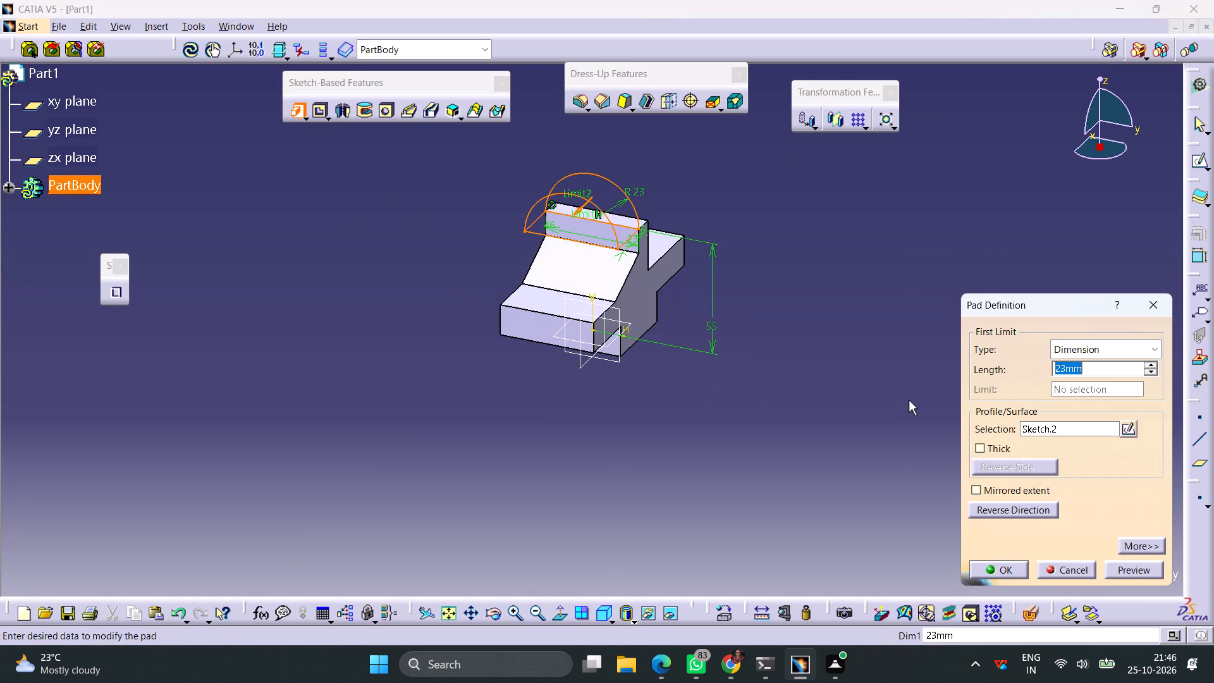
type("10")
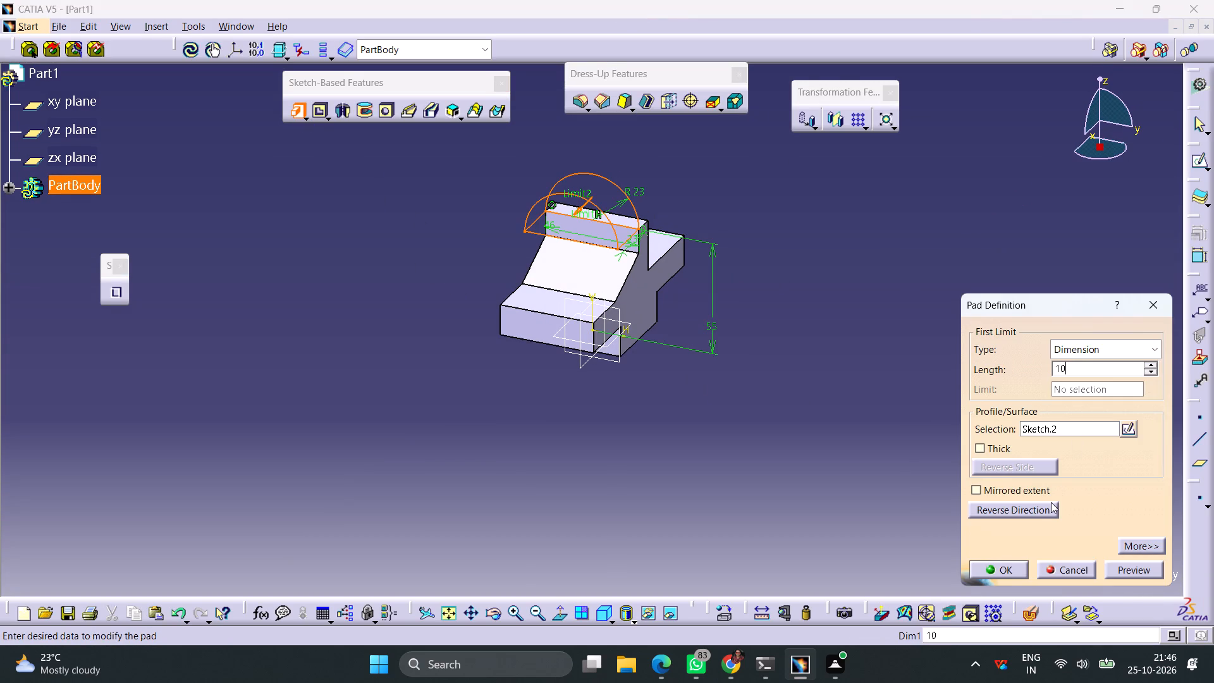
left_click(1039, 508)
left_click(1131, 574)
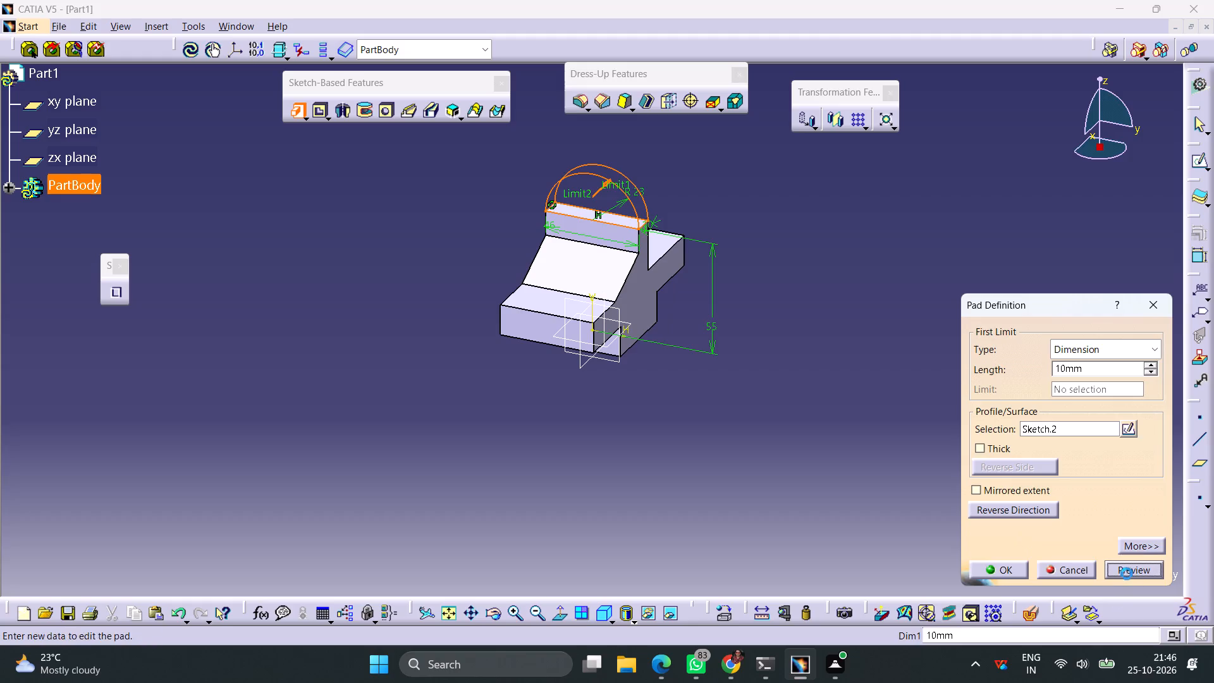
left_click(1012, 572)
left_click(872, 437)
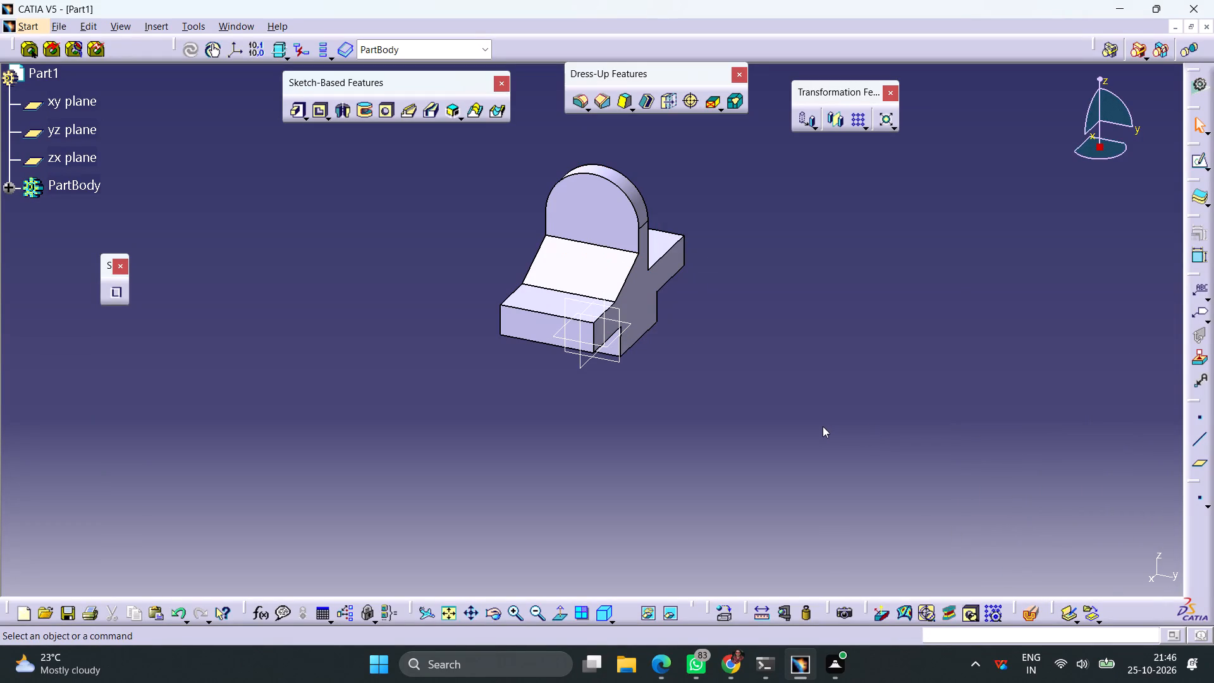
Start a sketch on the raised wall's round-topped front face and draw a circle about 35 mm in diameter beside the part.
left_click(615, 229)
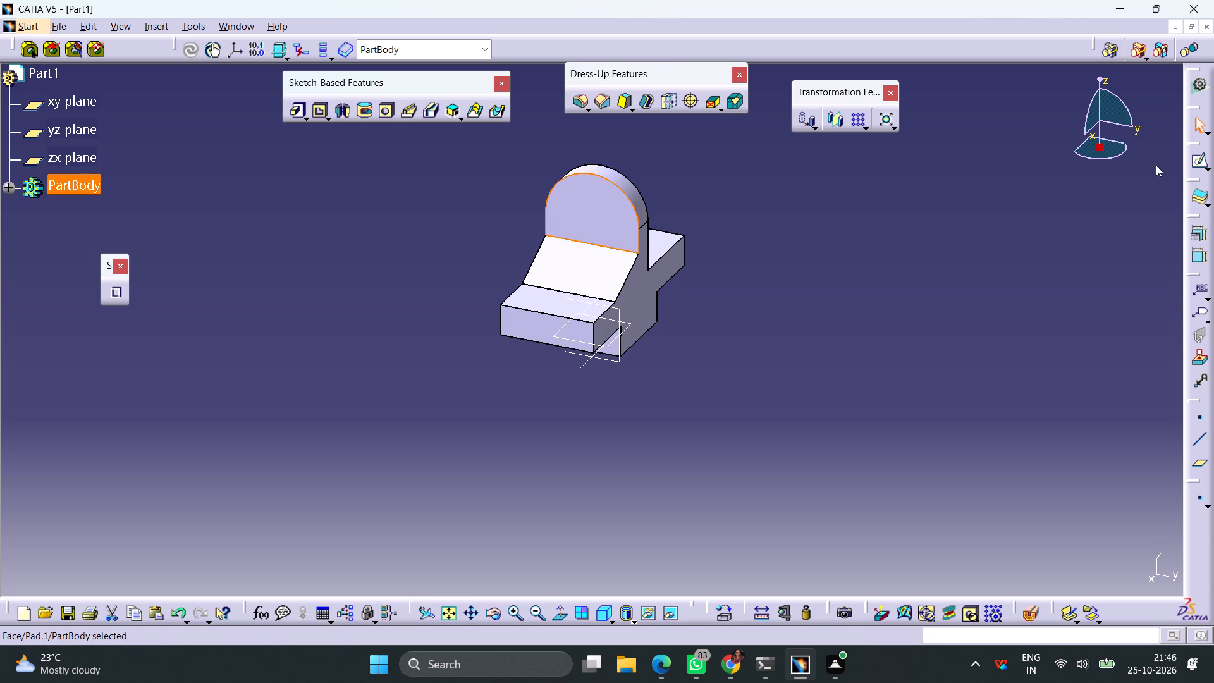
left_click(1195, 163)
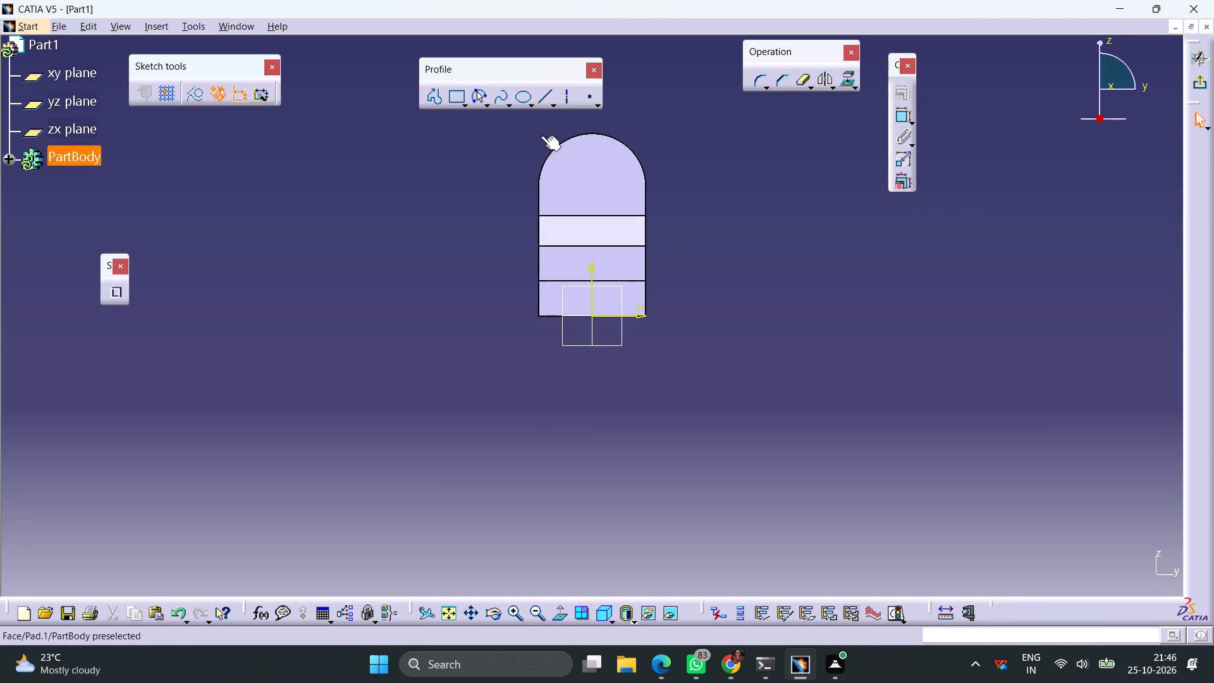
left_click(485, 102)
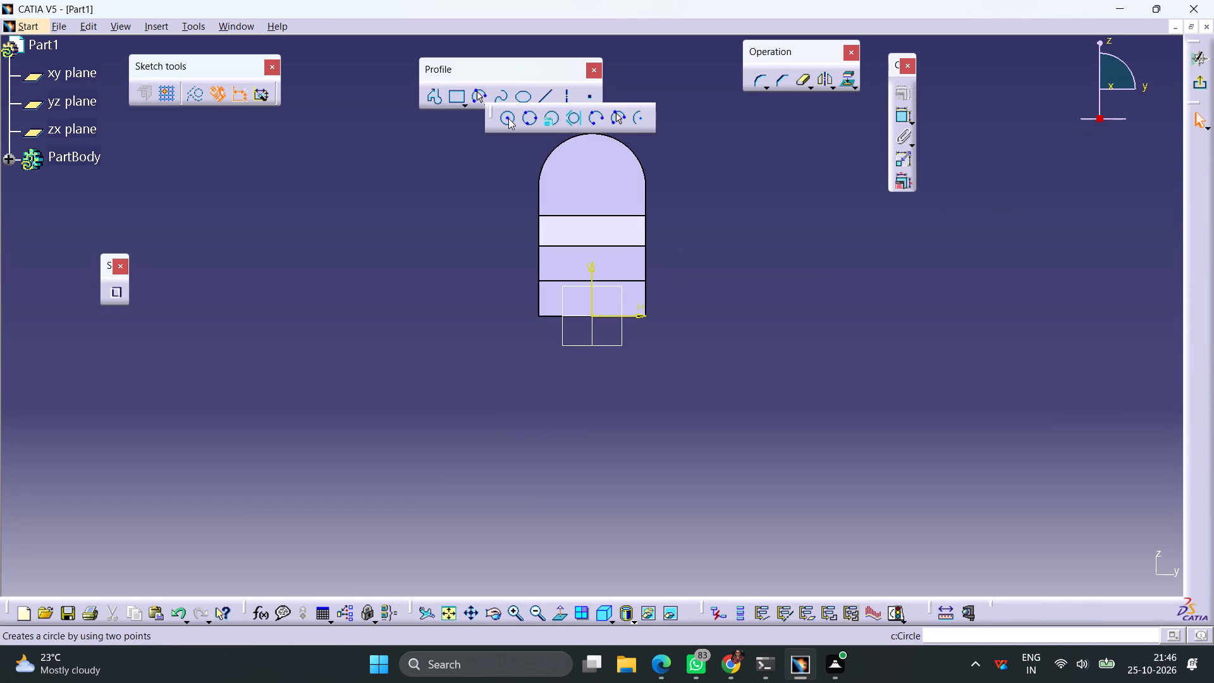
left_click(508, 118)
left_click(376, 284)
left_click(411, 262)
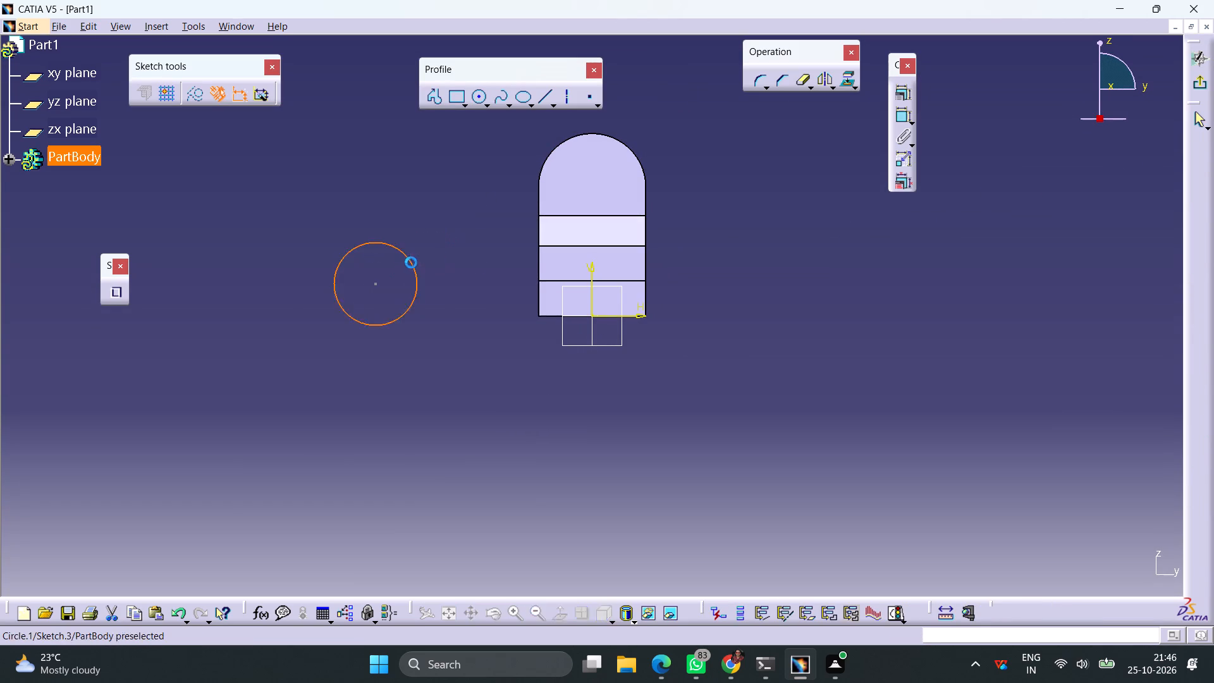
Dimension the circle's diameter and set it to 20 mm.
left_click(905, 114)
left_click(433, 348)
double_click(439, 342)
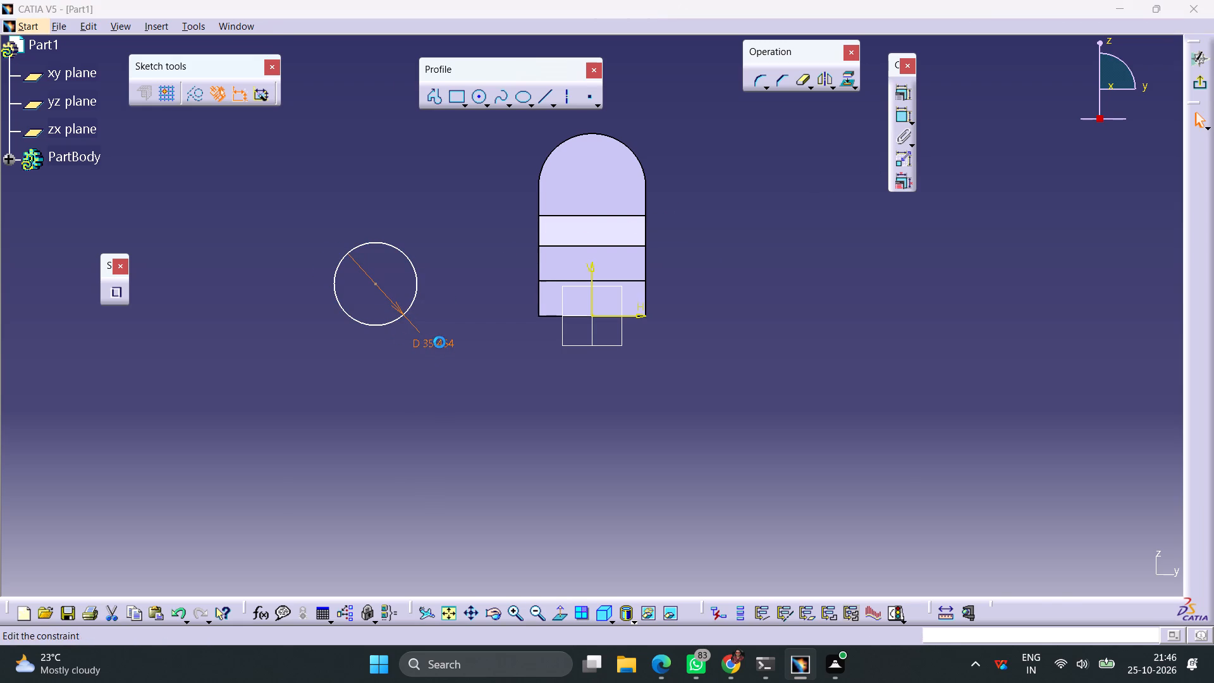
type("20")
key("Return")
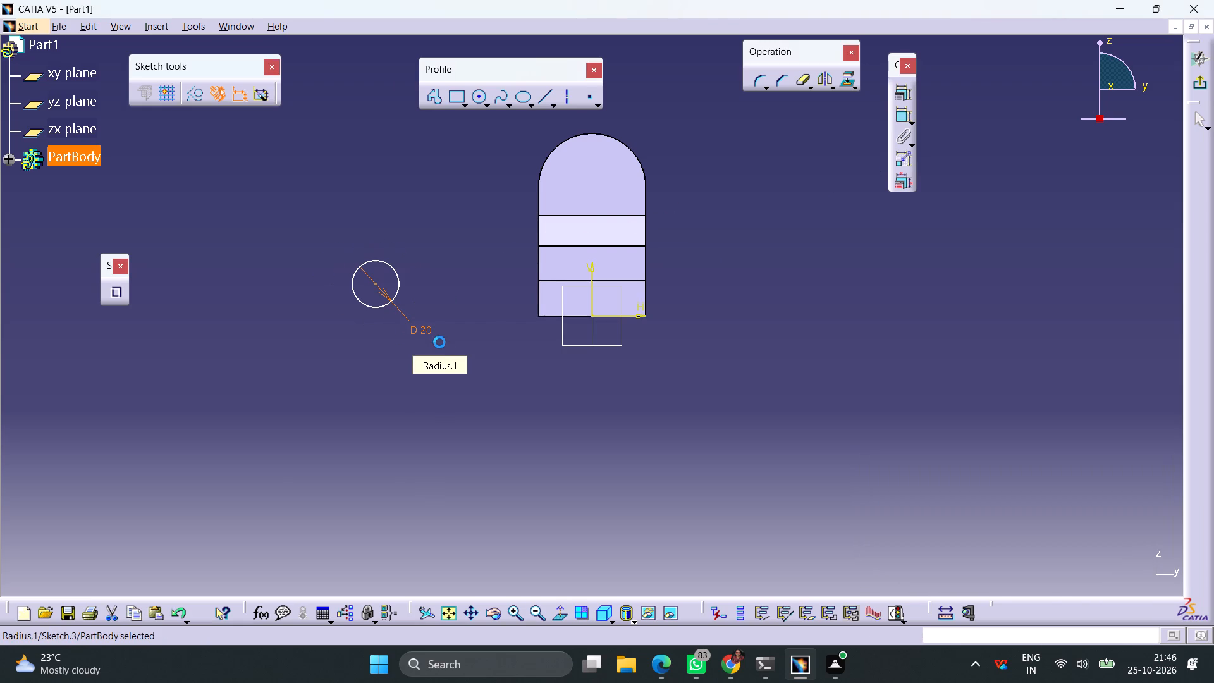
left_click(513, 382)
Make the circle concentric with the rounded top edge of the wall.
left_click(400, 285)
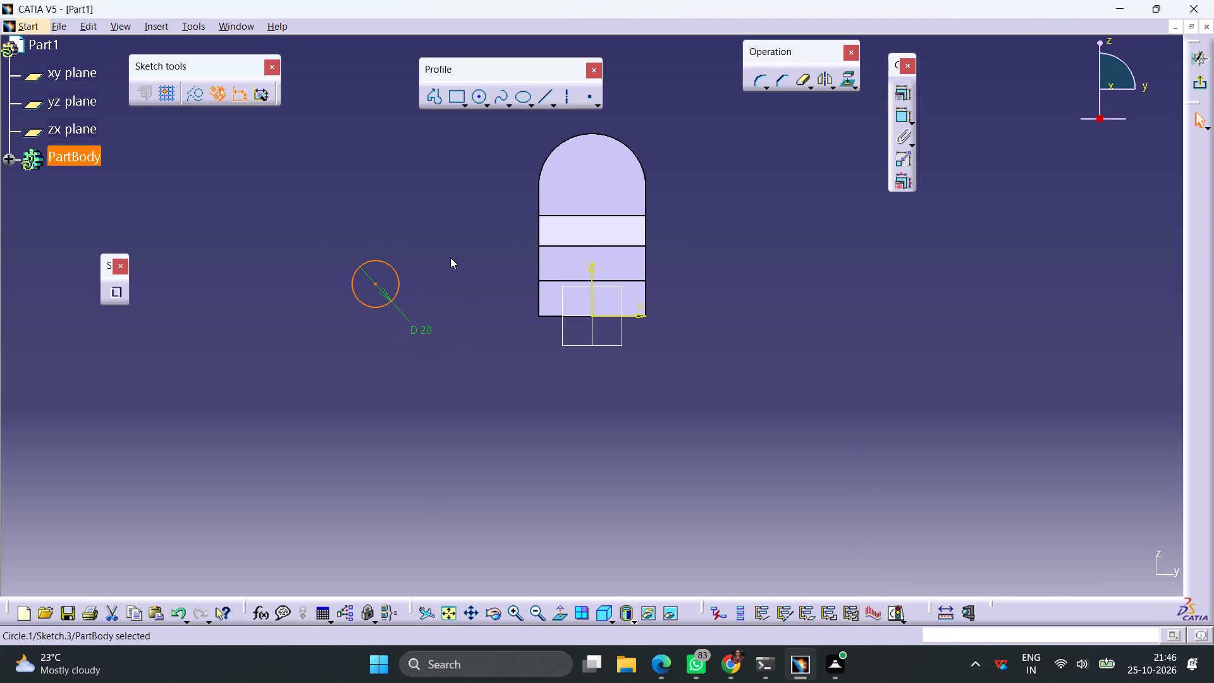
left_click(583, 135, "ctrl")
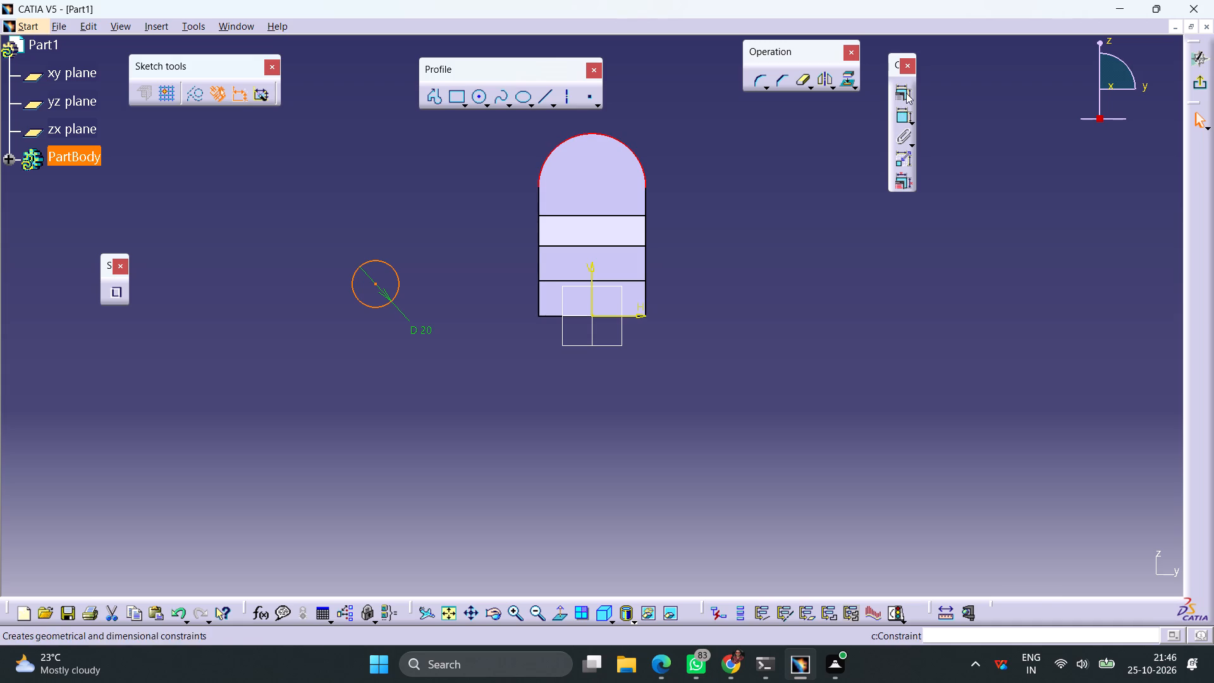
left_click(906, 93)
left_click(1117, 370)
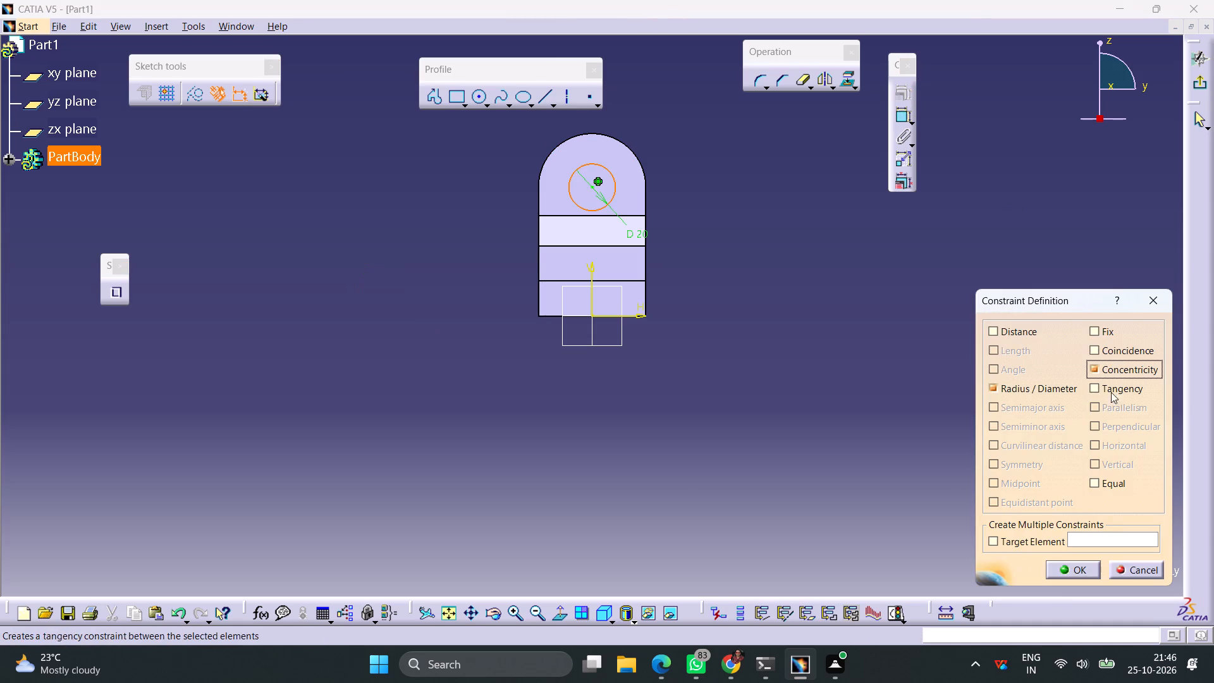
left_click(1076, 569)
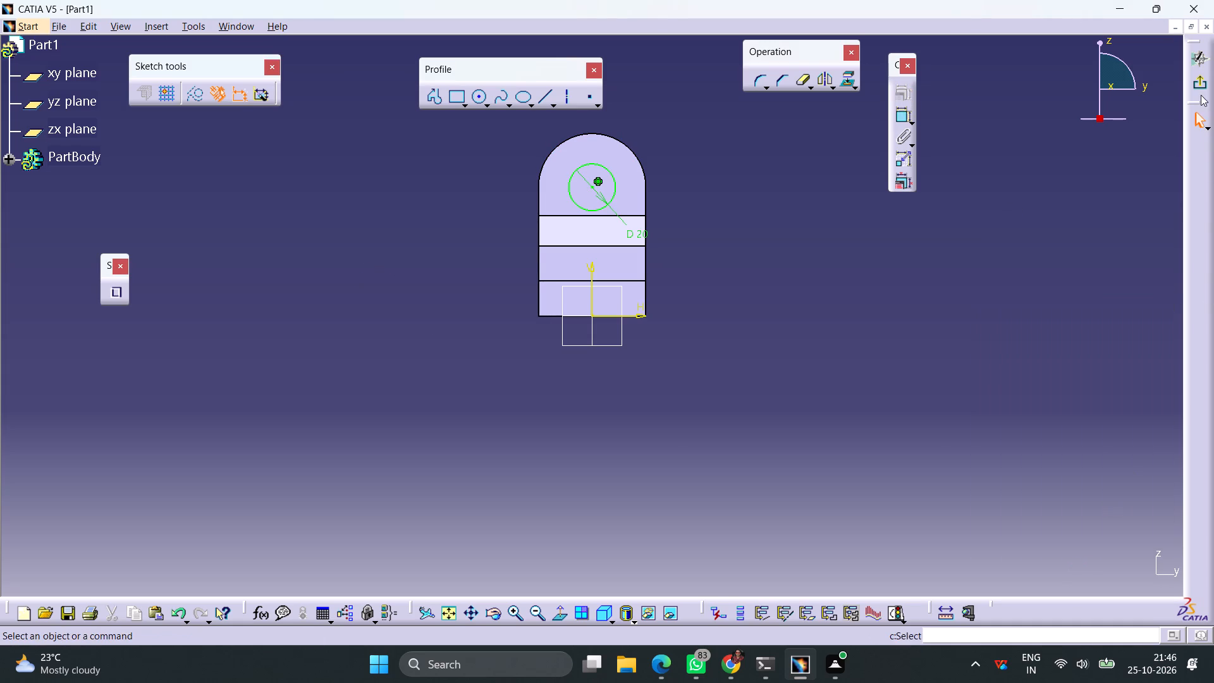
Exit the sketch and cut the circle as a pocket 10 mm deep through the raised wall.
left_click(1201, 83)
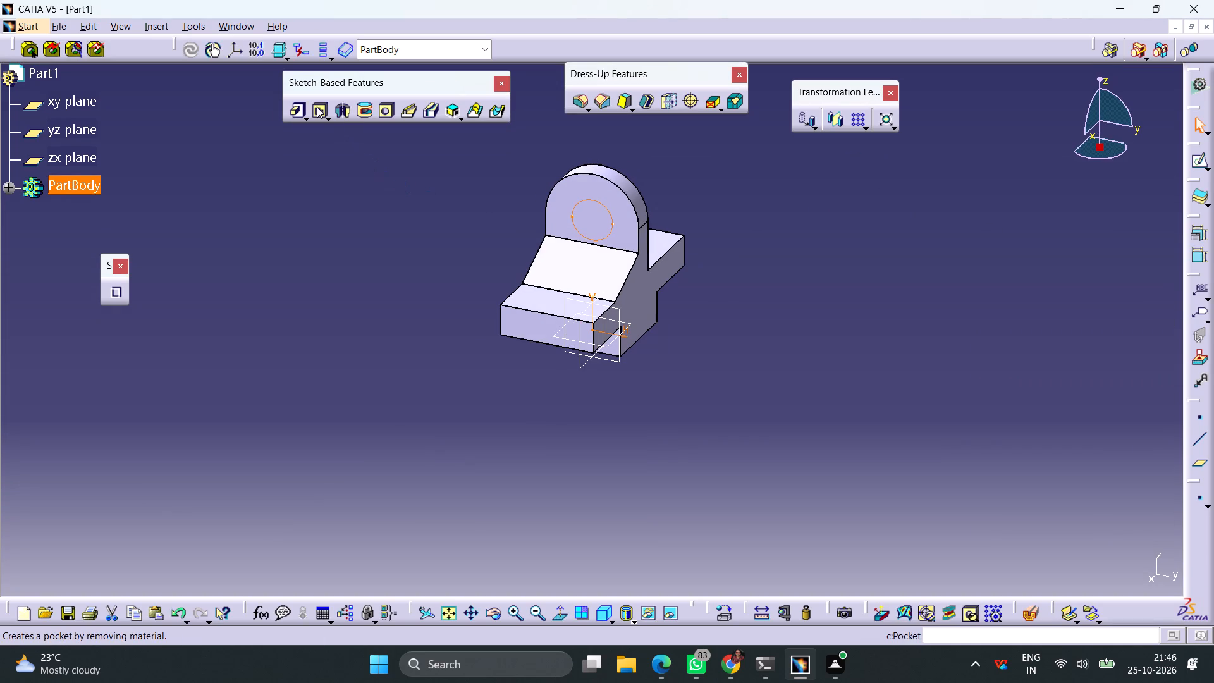
left_click(316, 107)
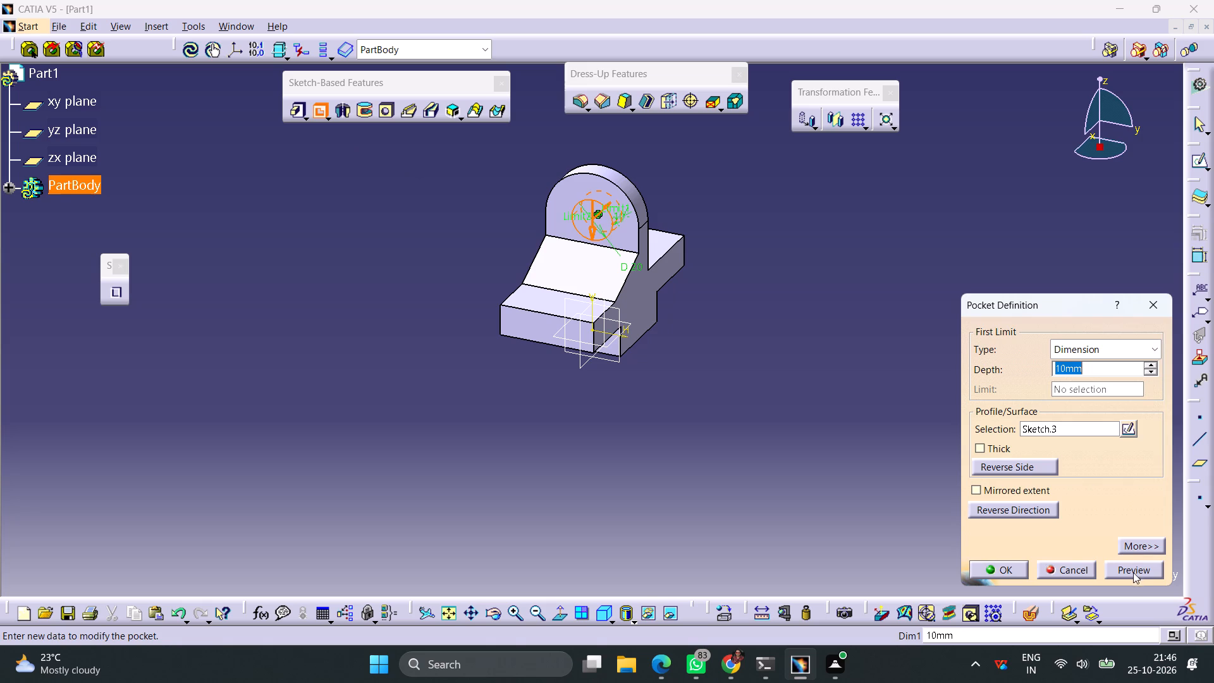
left_click(1133, 572)
left_click(1011, 569)
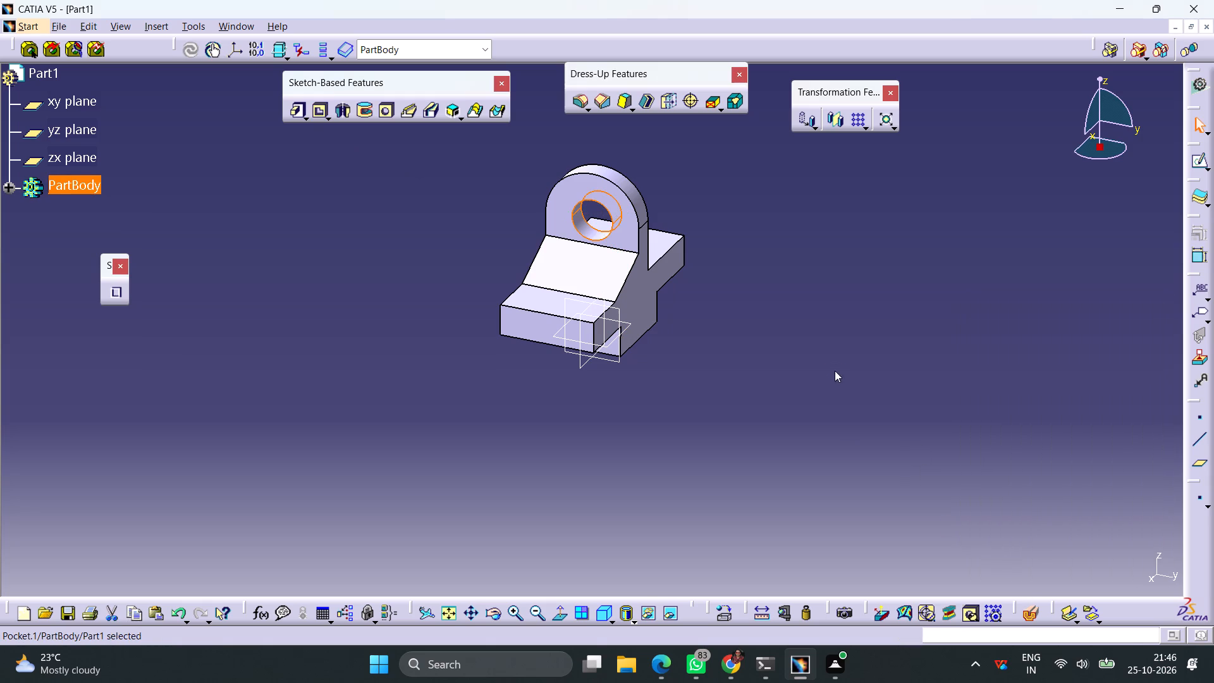
left_click(835, 371)
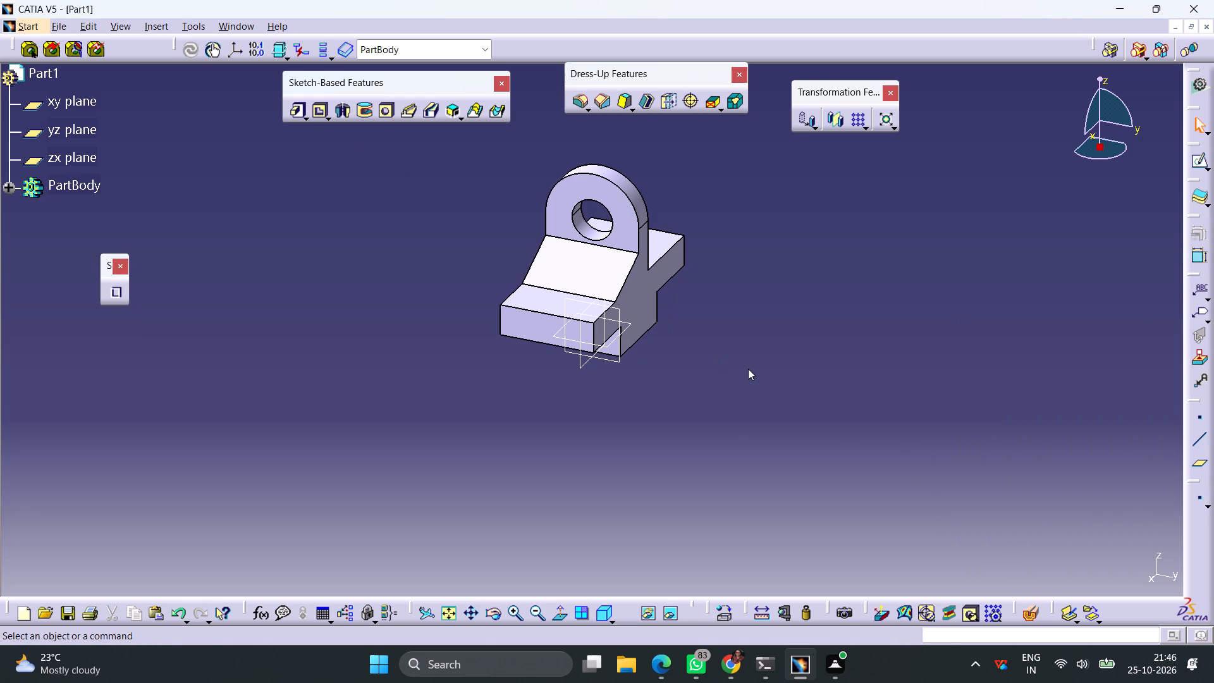
Start a new sketch on the part's flat side face that shows the stepped profile.
middle_click_drag(750, 371, 582, 118)
right_click_drag(750, 371, 582, 118)
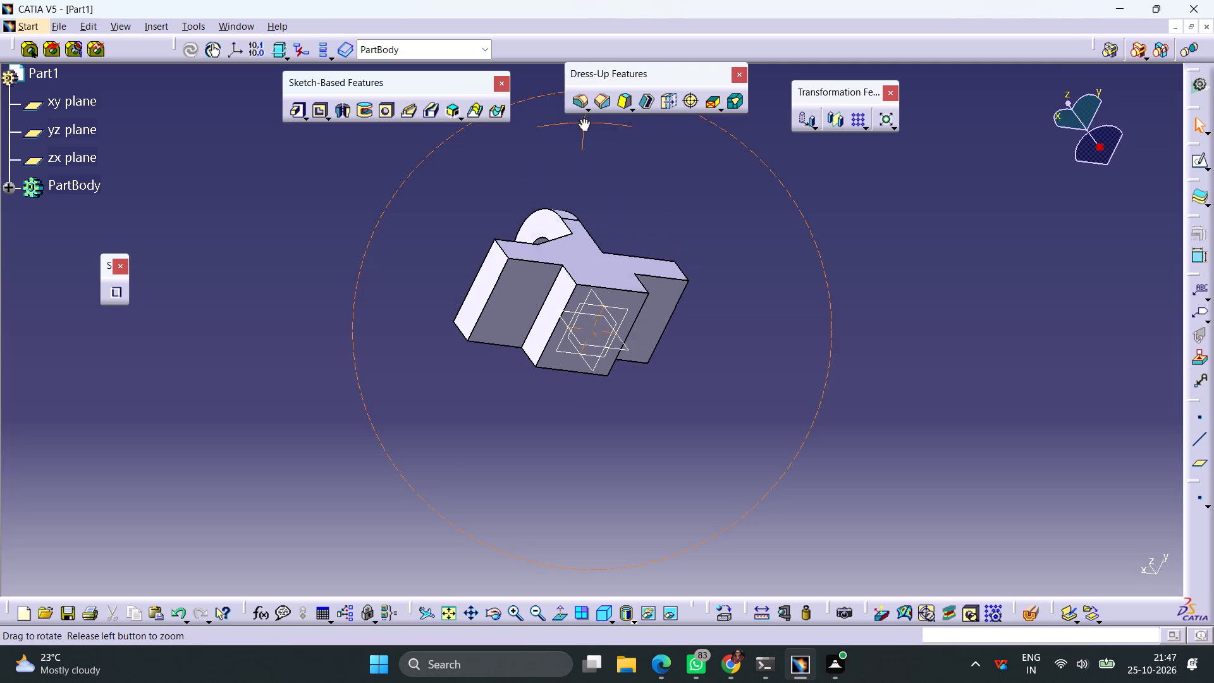
right_click_drag(582, 118, 581, 118)
middle_click_drag(582, 118, 581, 118)
middle_click_drag(659, 409, 606, 138)
right_click_drag(659, 409, 606, 138)
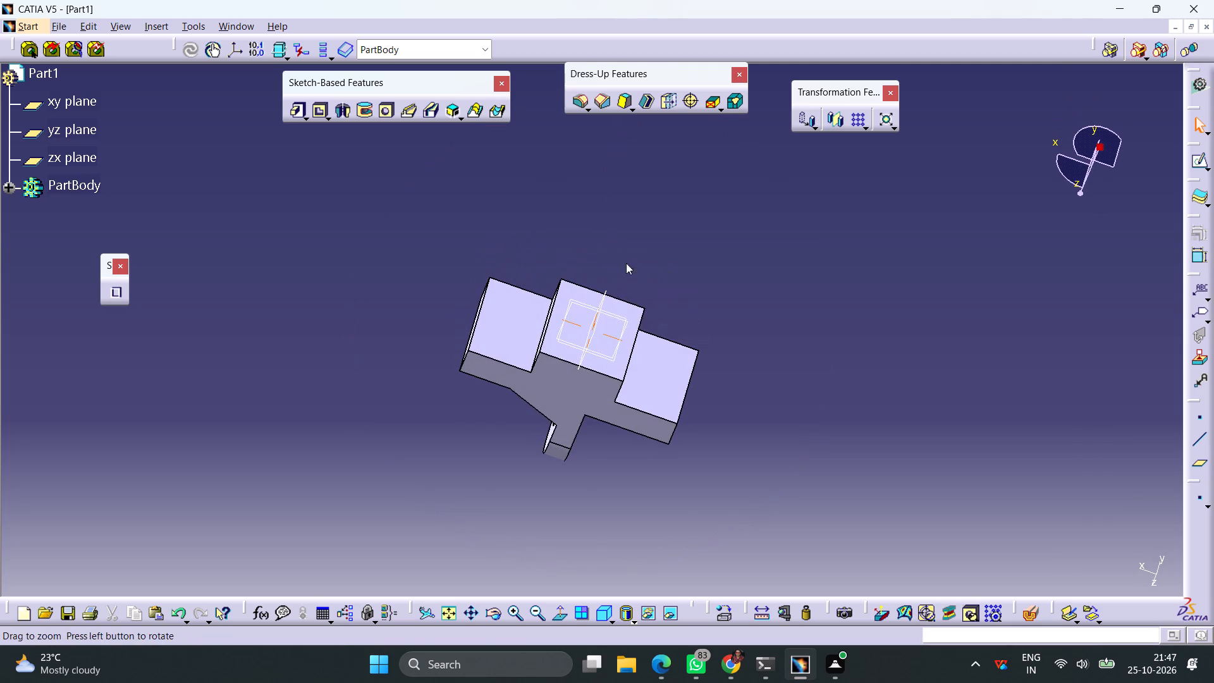
left_click(568, 391)
left_click(1203, 164)
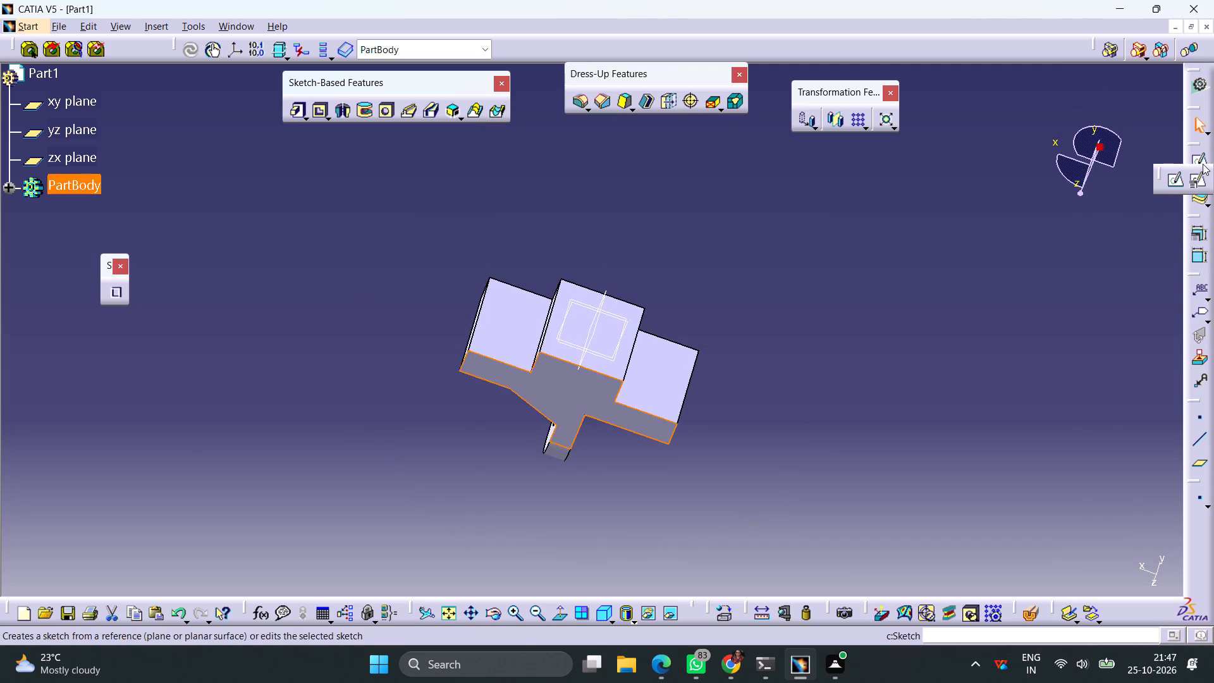
left_click(1178, 182)
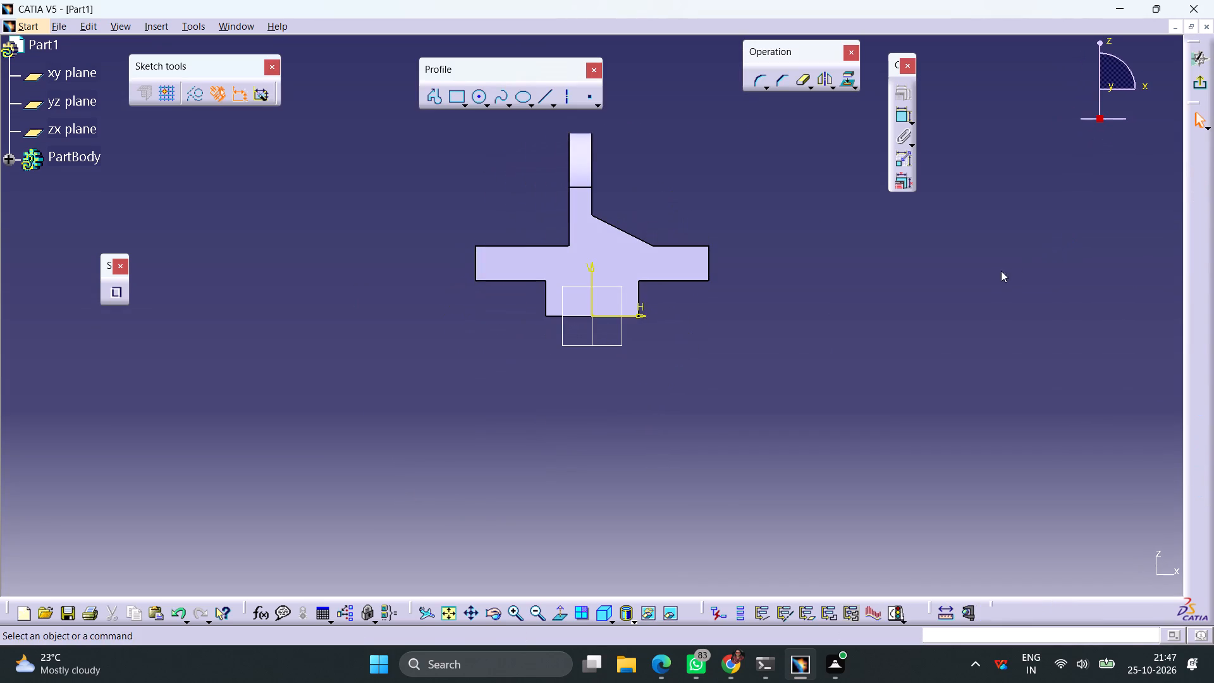
Draw a centered rectangle about 22 by 17 mm, centred on the vertical axis slightly above the origin.
left_click(465, 104)
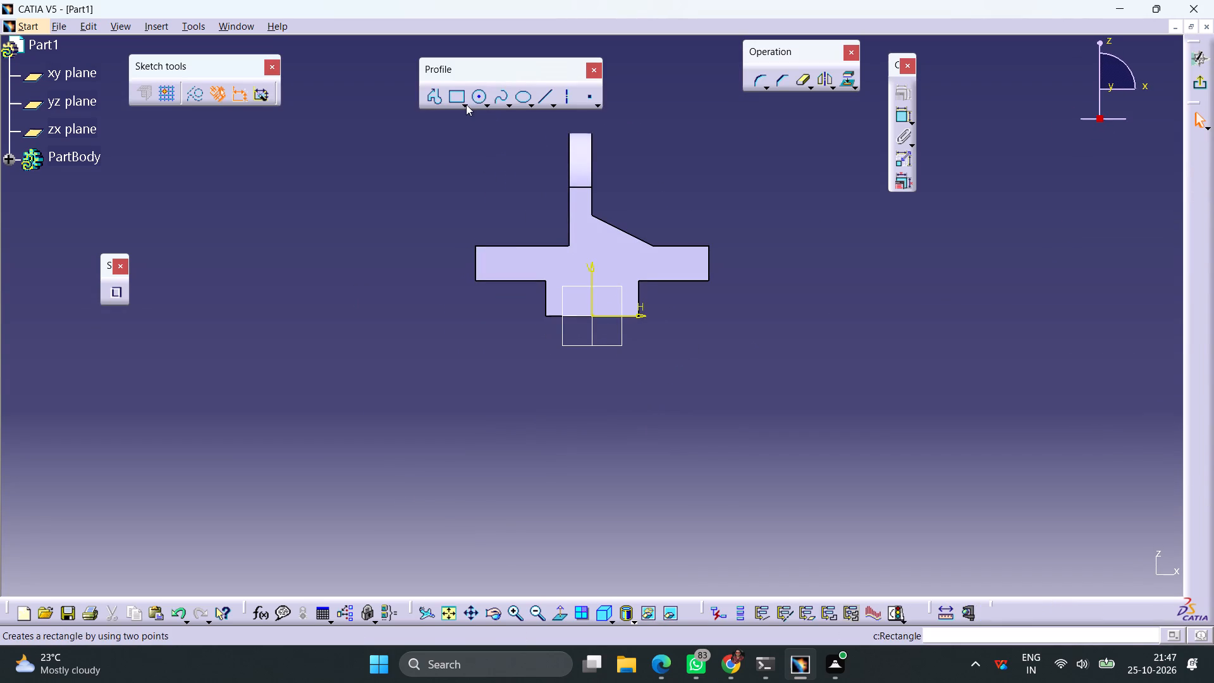
left_click(637, 120)
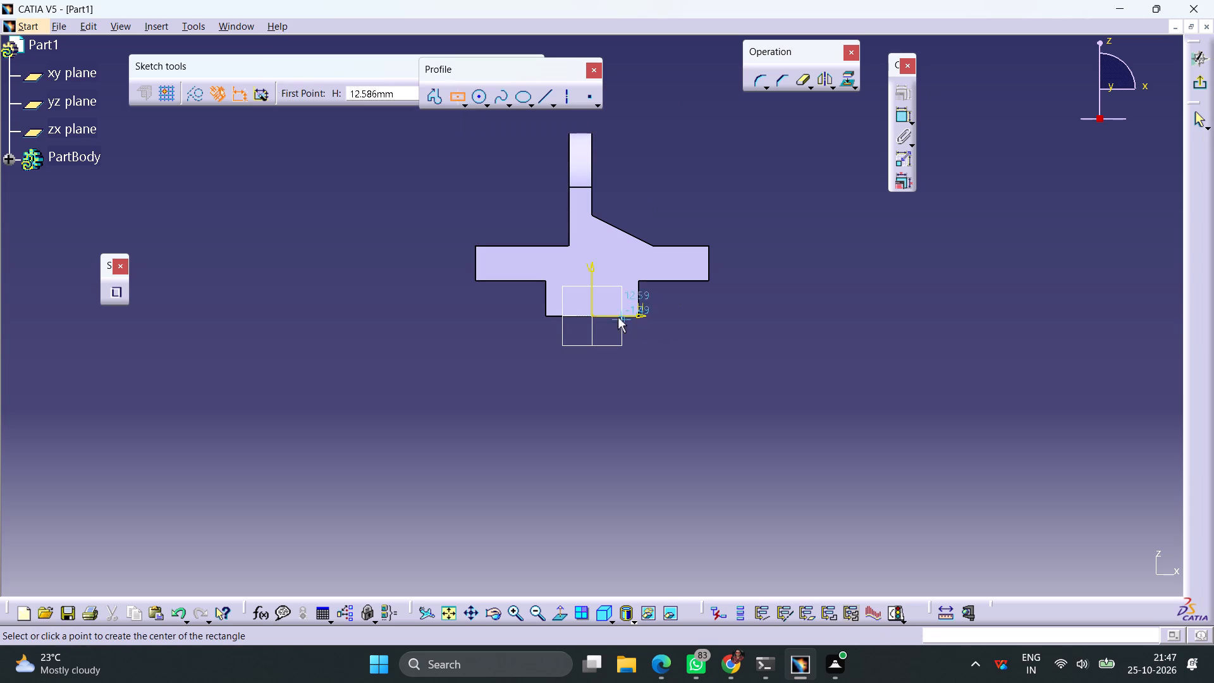
left_click(592, 307)
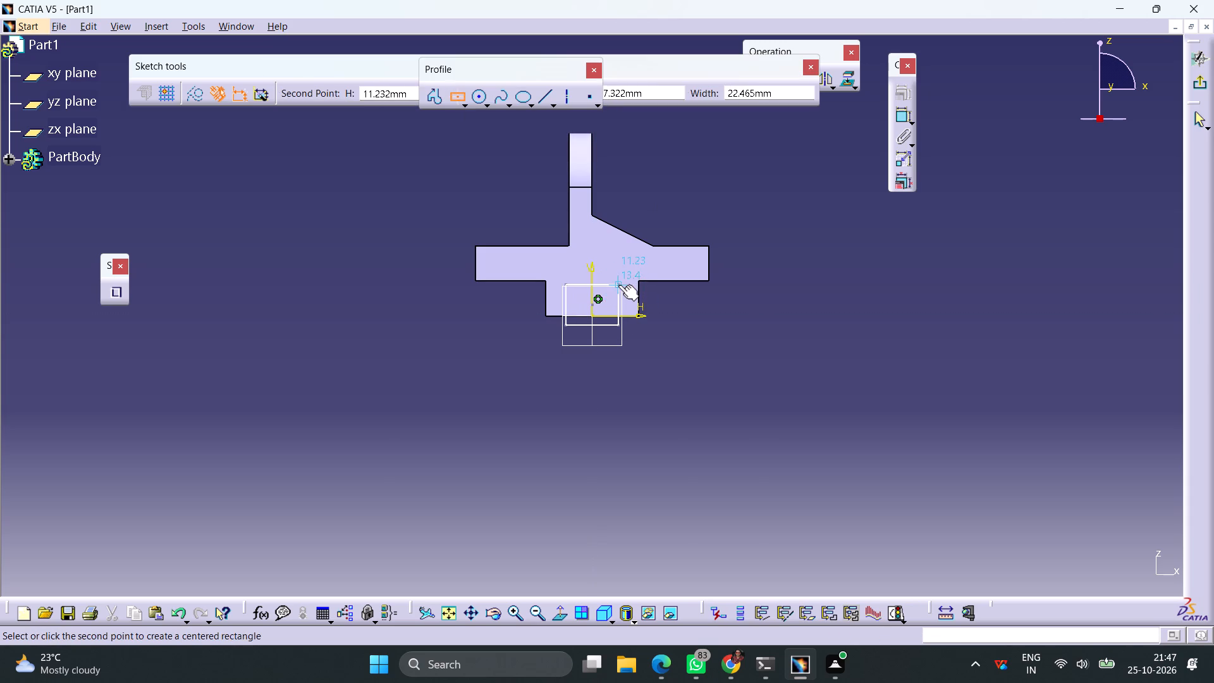
left_click(618, 285)
left_click(698, 347)
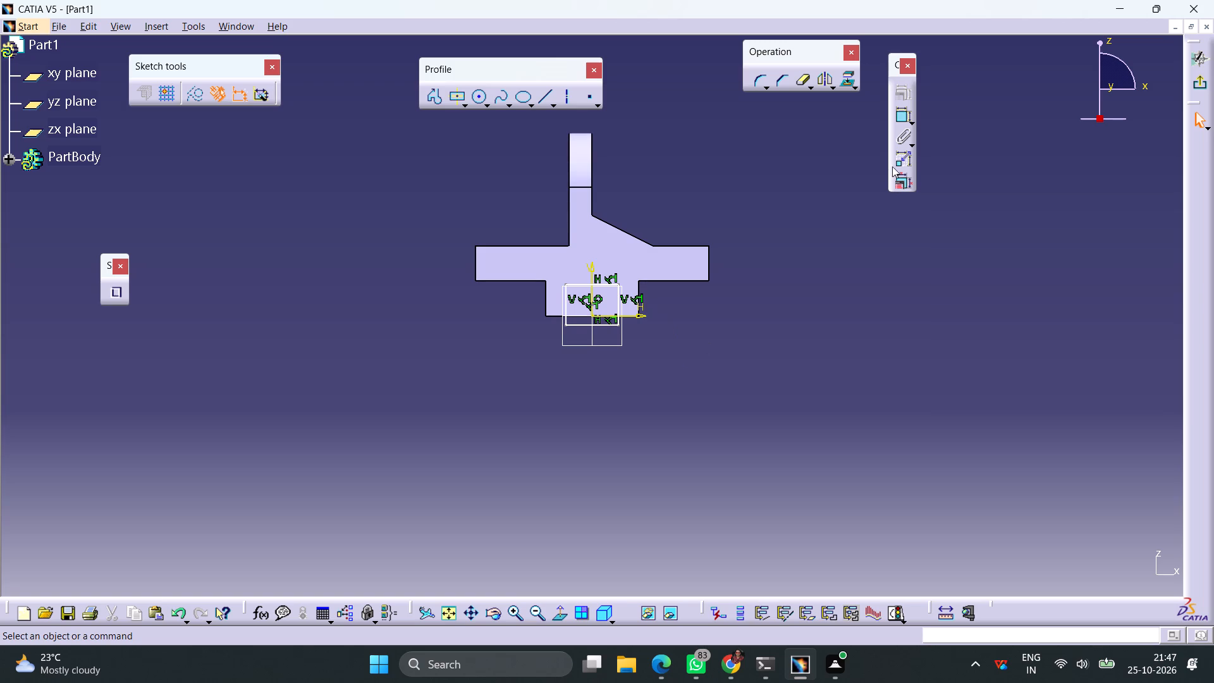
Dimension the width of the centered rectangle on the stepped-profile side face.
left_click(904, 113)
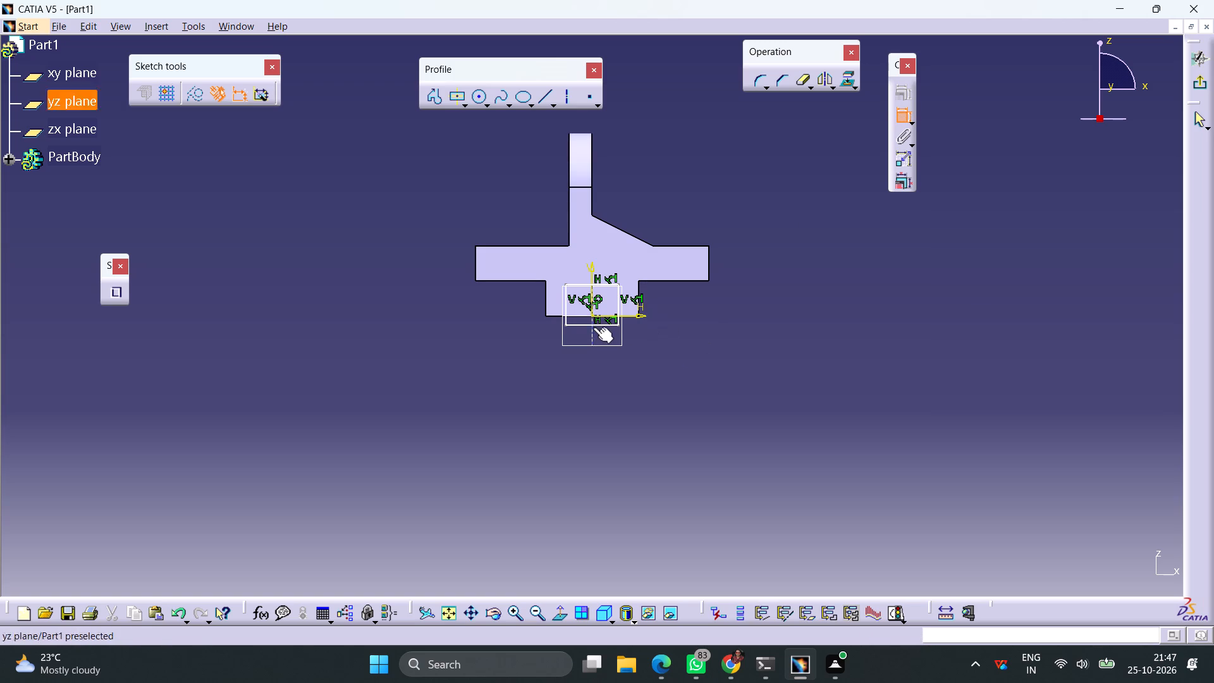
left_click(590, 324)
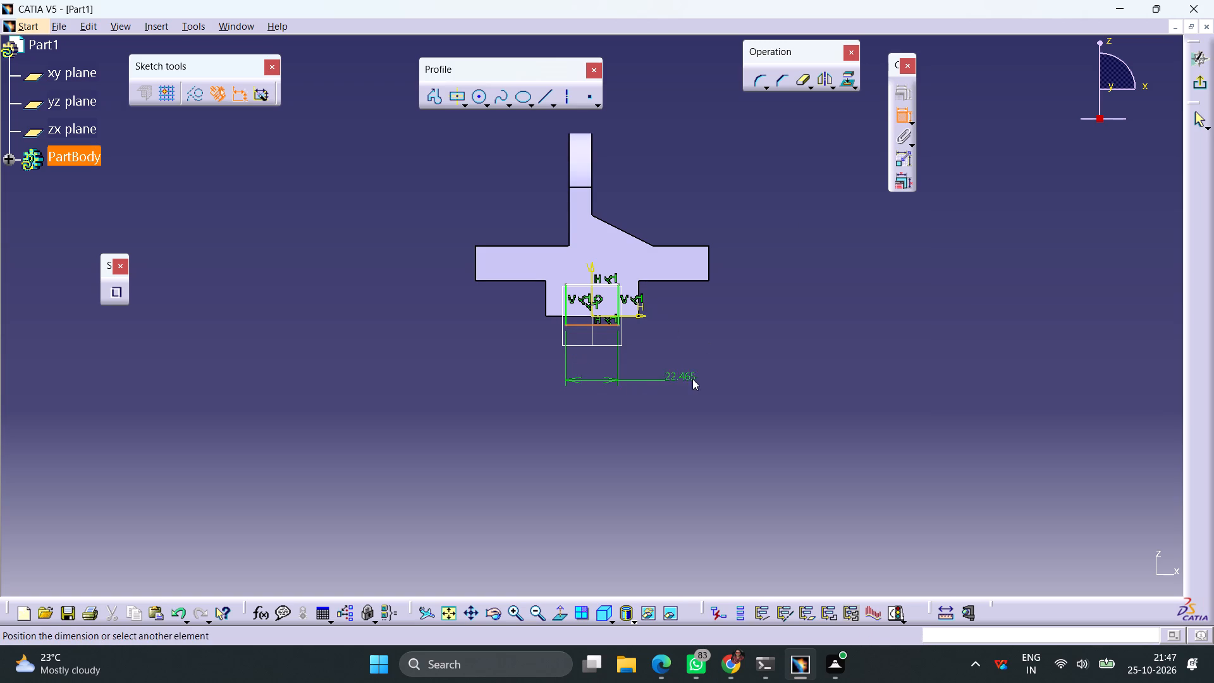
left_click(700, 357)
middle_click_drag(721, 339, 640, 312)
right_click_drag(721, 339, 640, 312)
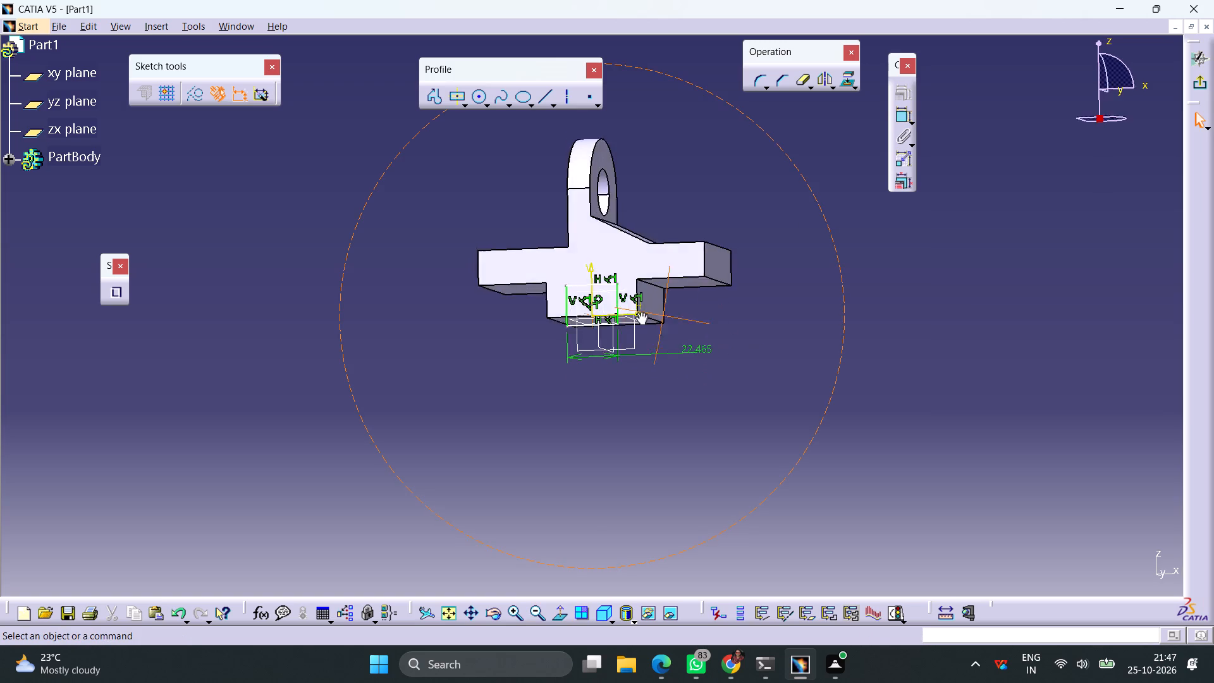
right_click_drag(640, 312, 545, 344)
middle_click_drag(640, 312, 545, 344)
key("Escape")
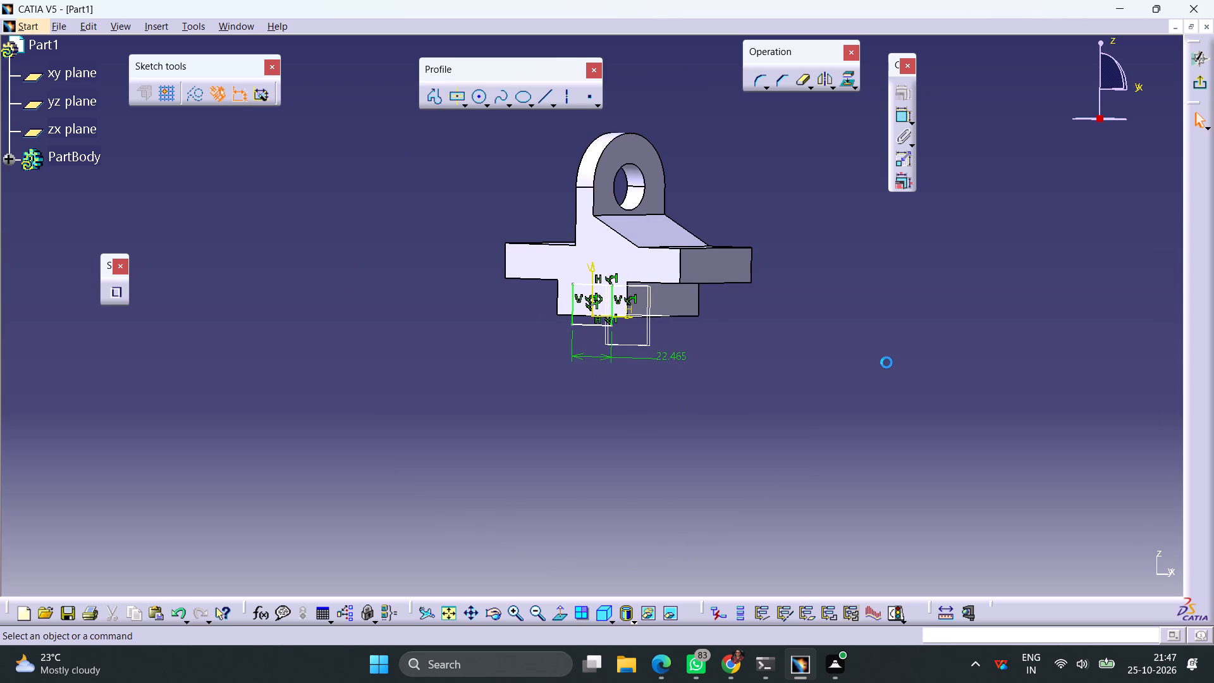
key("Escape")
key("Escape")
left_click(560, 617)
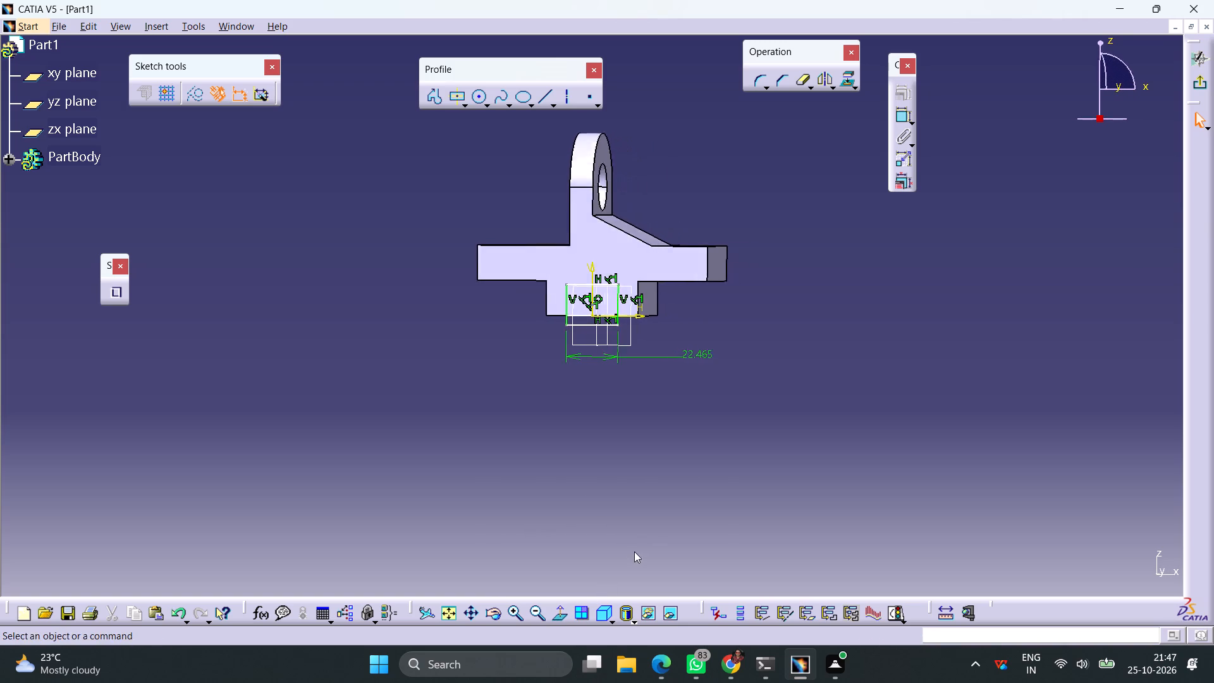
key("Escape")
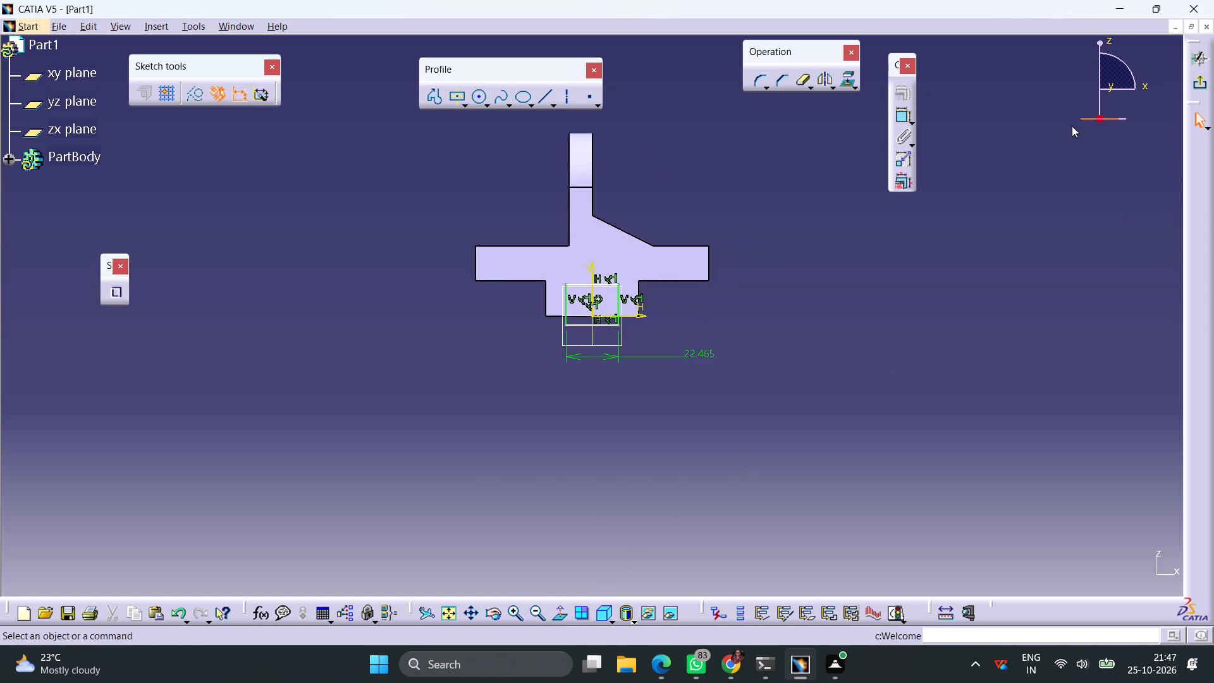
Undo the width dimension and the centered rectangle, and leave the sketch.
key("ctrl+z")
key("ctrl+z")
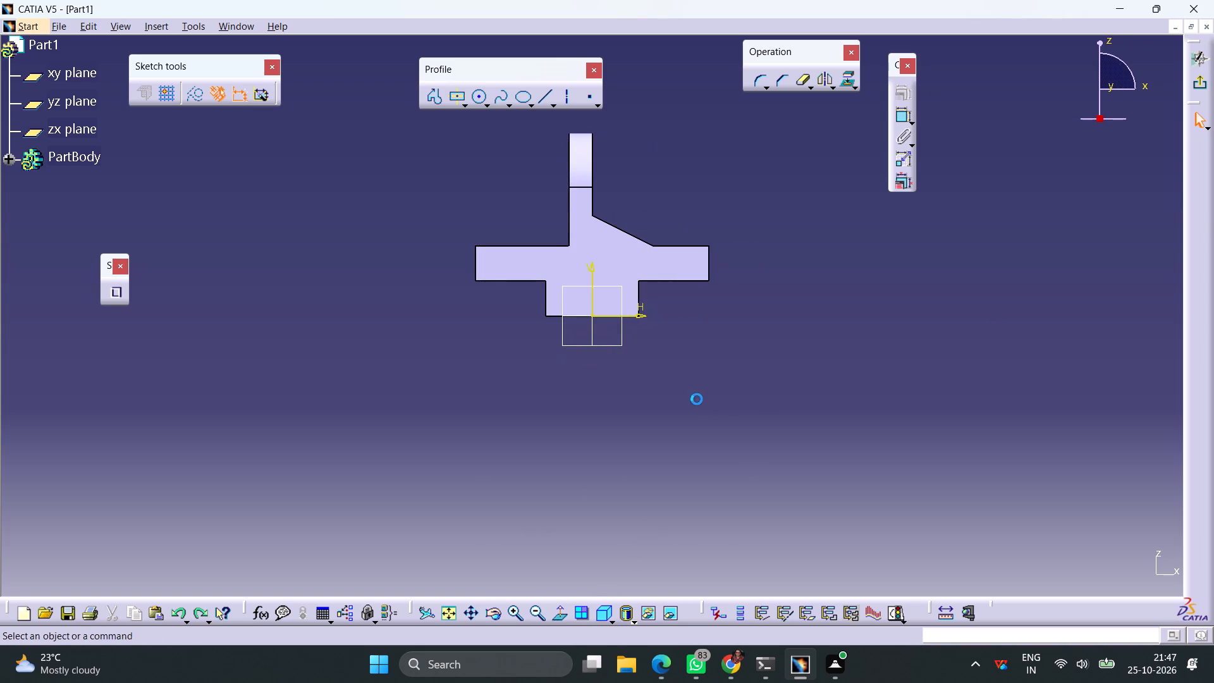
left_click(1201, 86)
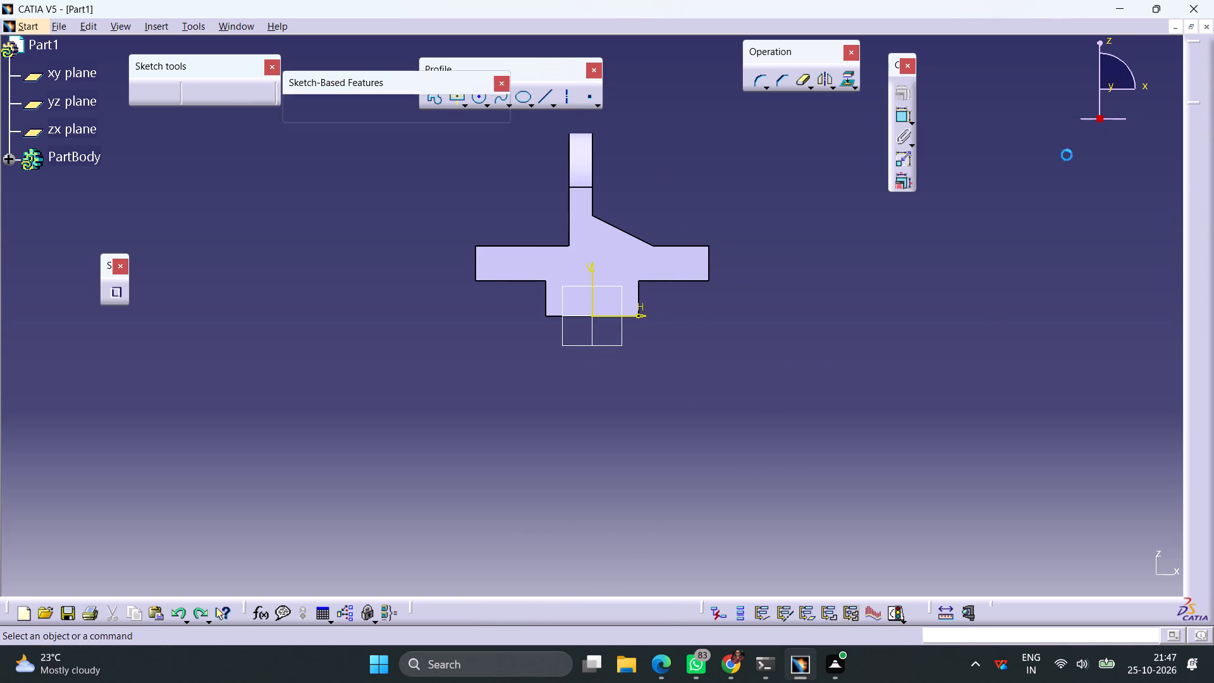
Start a new sketch on the lower block's narrow side face, below the overhanging flange and perpendicular to the stepped profile.
middle_click_drag(788, 326, 556, 115)
right_click_drag(788, 326, 556, 115)
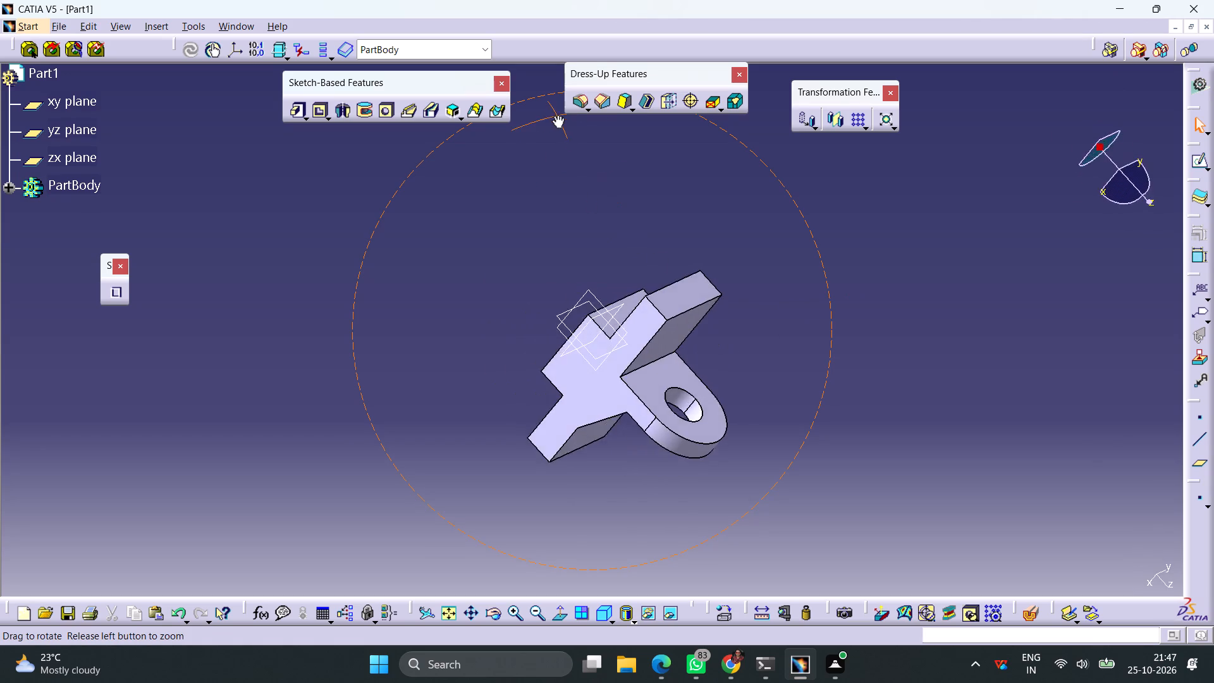
middle_click_drag(556, 115, 534, 274)
right_click_drag(556, 115, 534, 274)
left_click(632, 325)
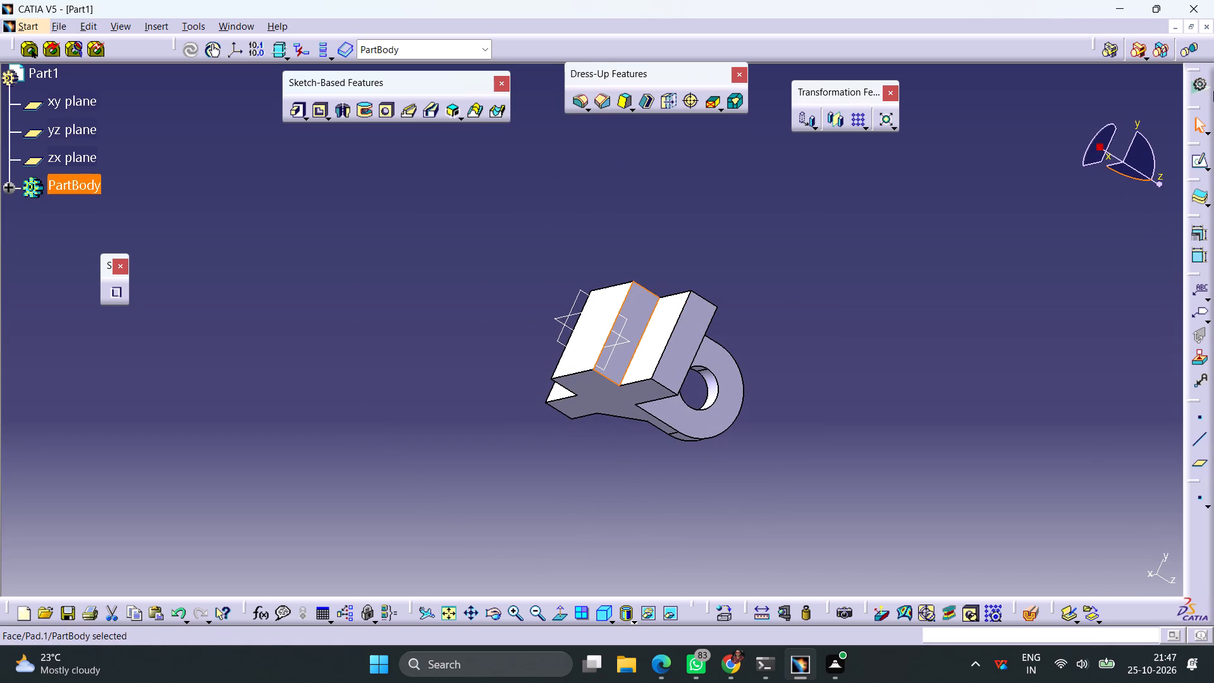
left_click(1194, 164)
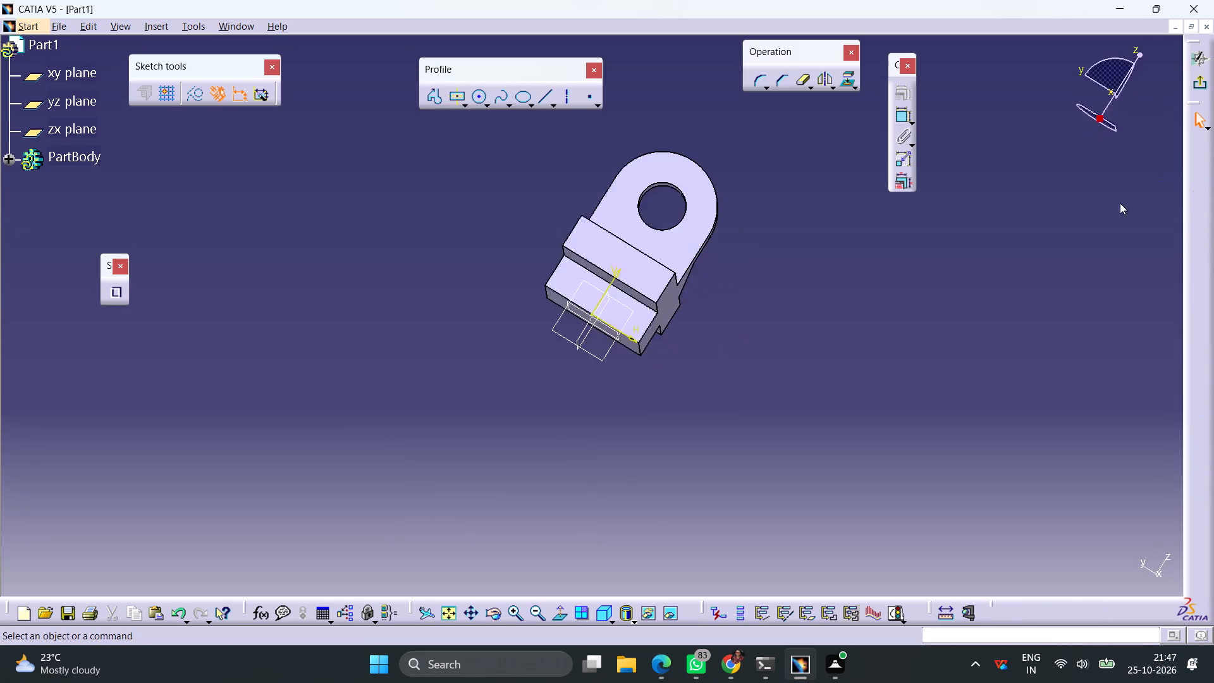
Draw a centered rectangle about 21 by 7 mm on the lower block's face, centred on the vertical axis above the origin.
left_click(458, 101)
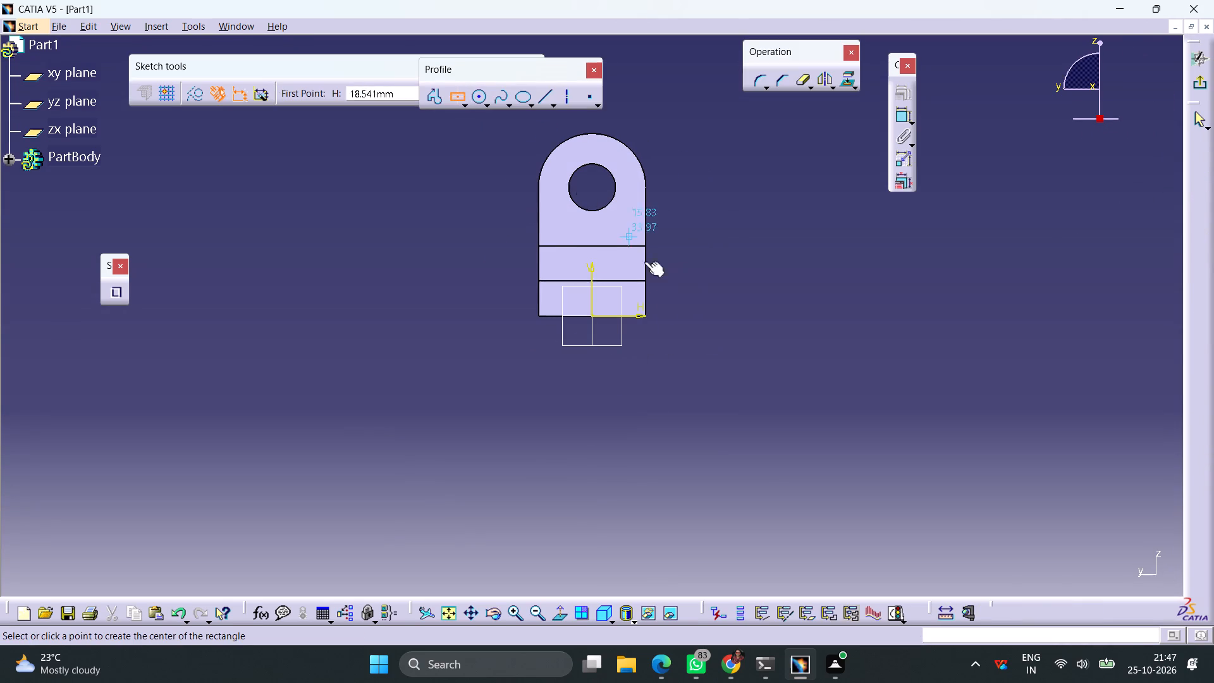
middle_click_drag(638, 394, 638, 303, "ctrl")
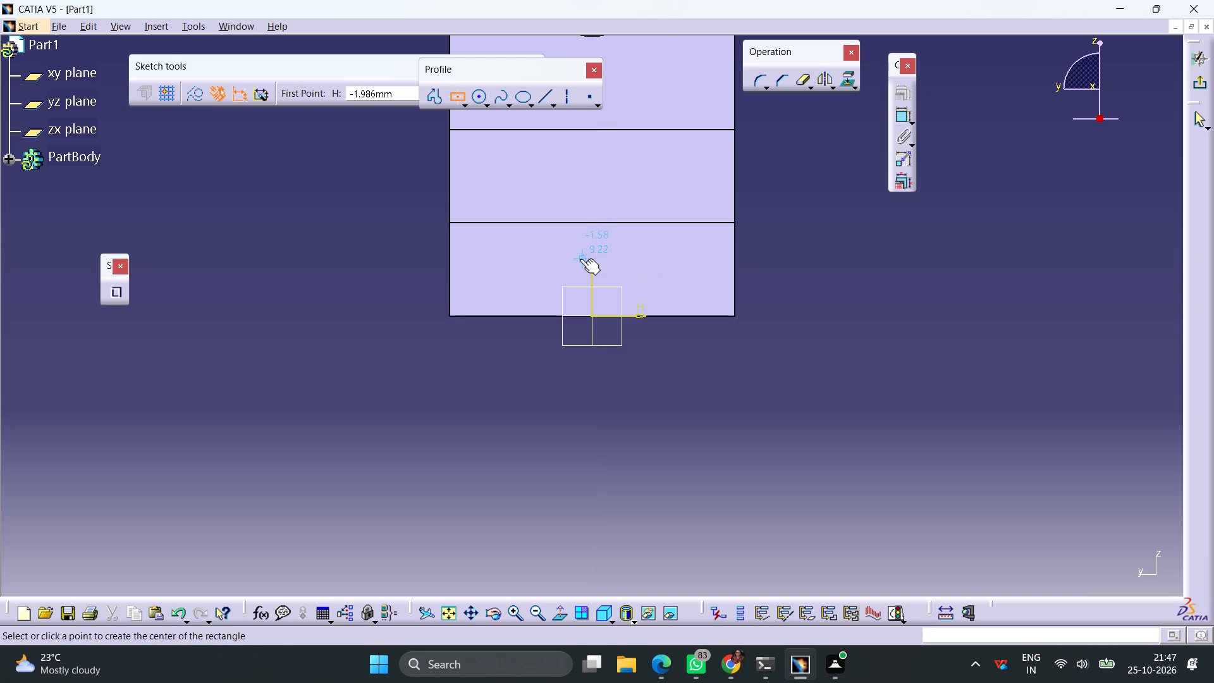
left_click(592, 266)
left_click(658, 290)
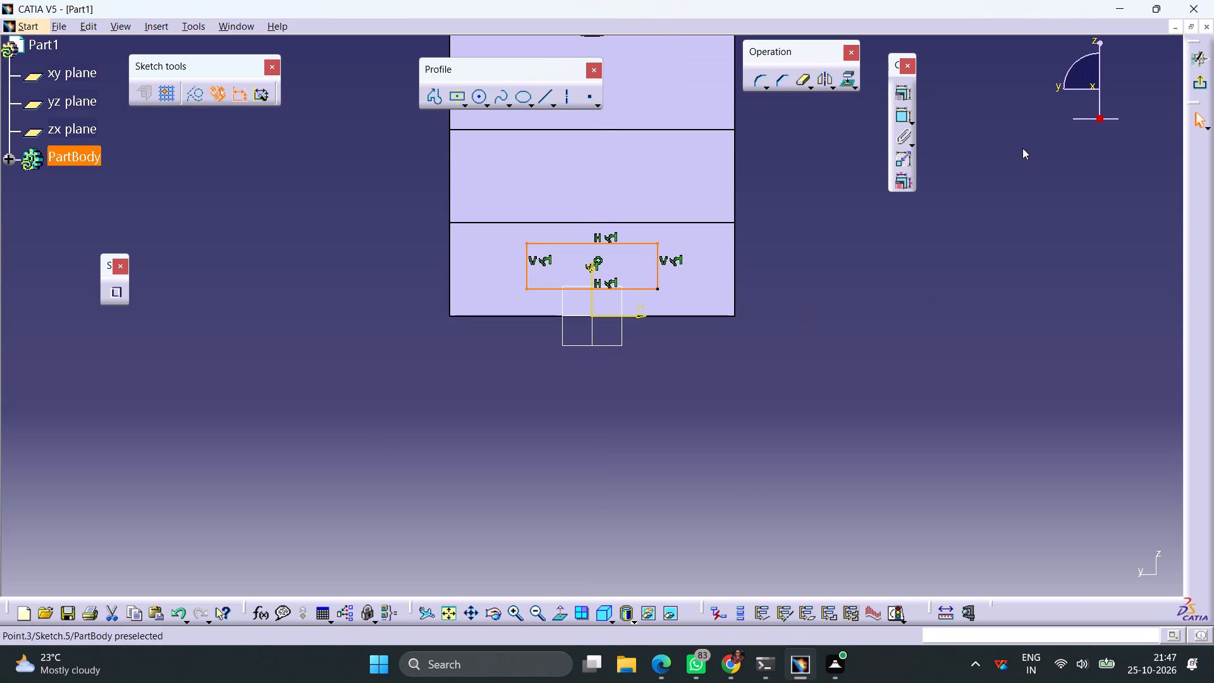
left_click_drag(1024, 176, 1025, 191)
Dimension the rectangle's width and set it to 29 mm.
left_click(901, 116)
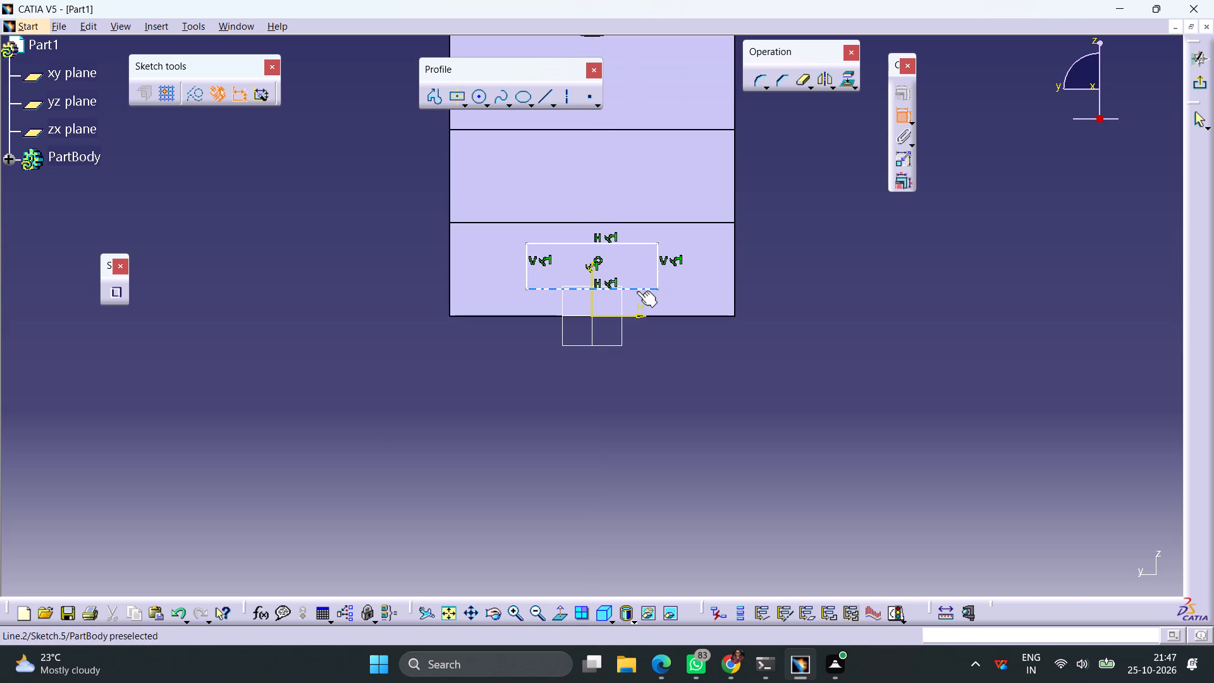
left_click(637, 291)
left_click(695, 397)
double_click(694, 391)
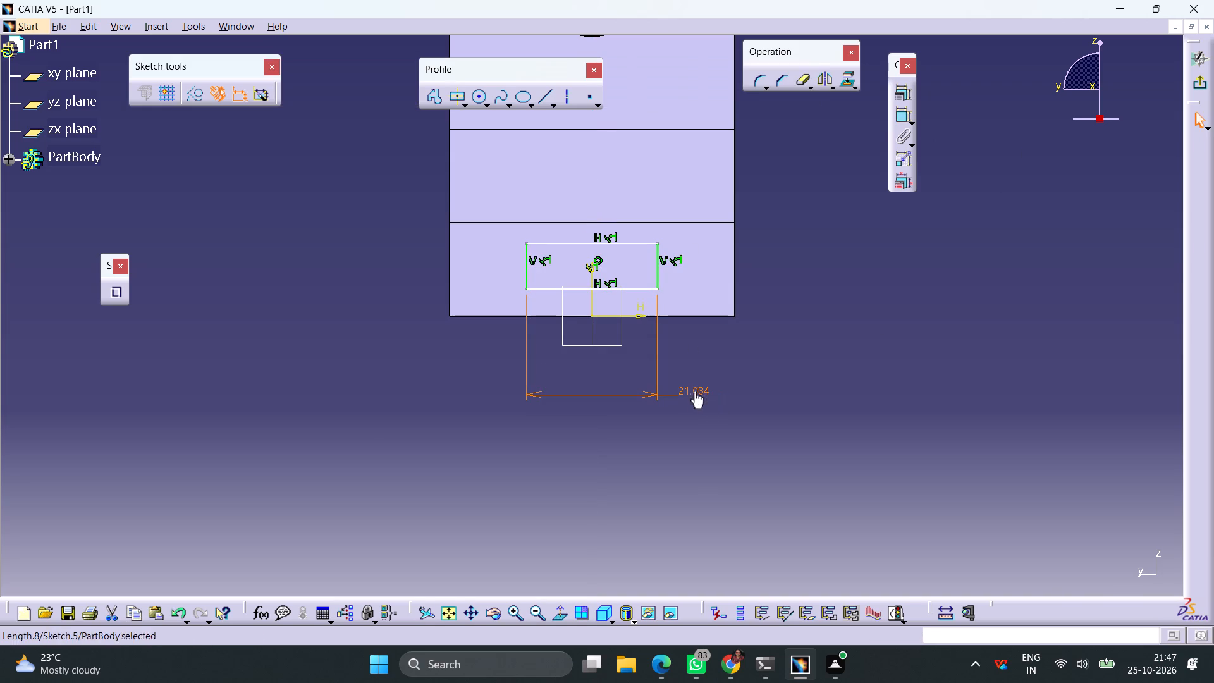
type("29")
key("Return")
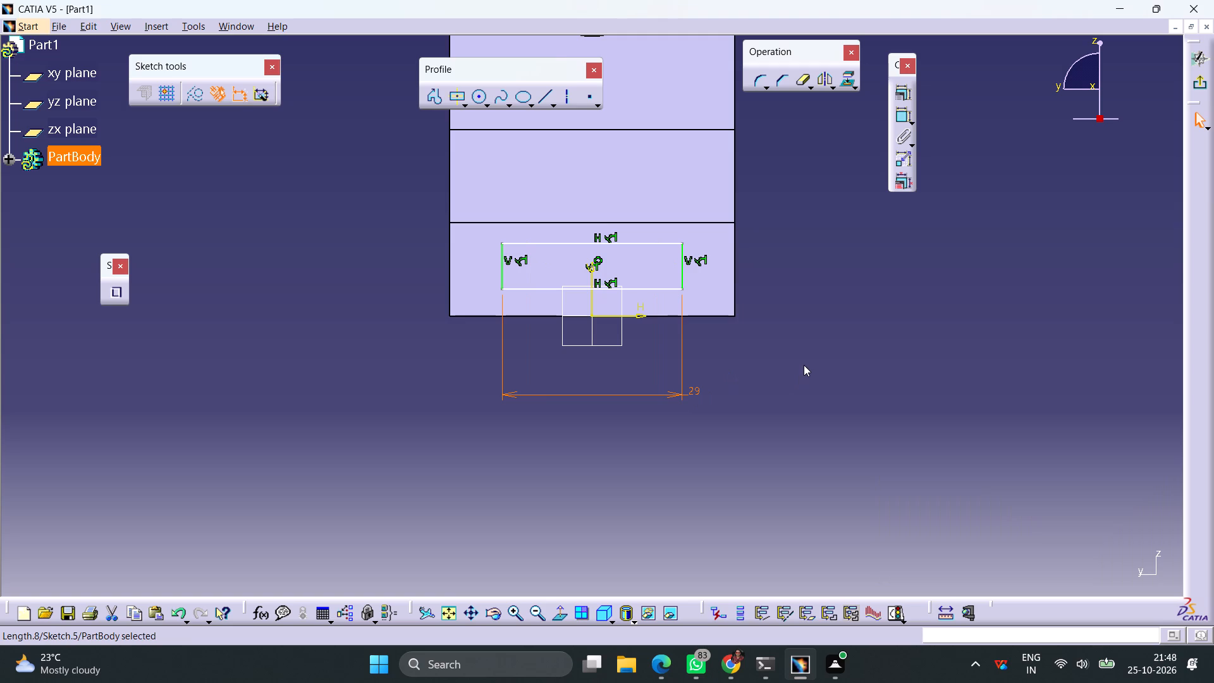
left_click(788, 316)
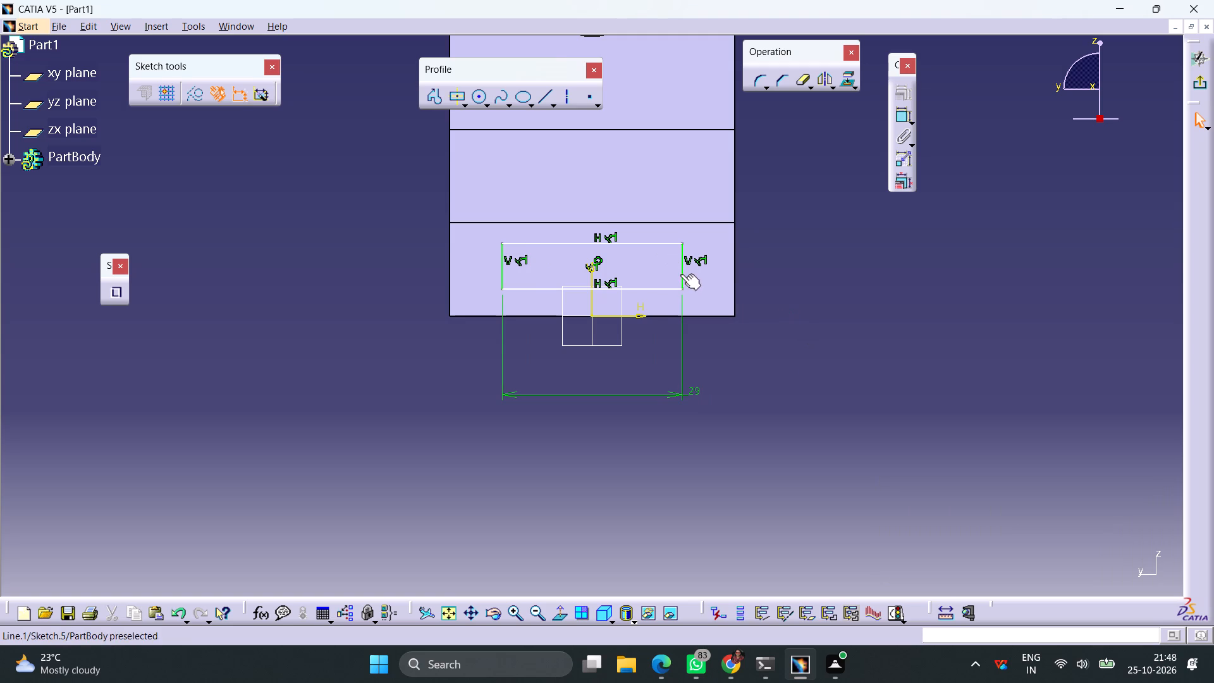
Dimension the rectangle's height and set it to 15 mm.
left_click(680, 274)
left_click(897, 120)
left_click(820, 374)
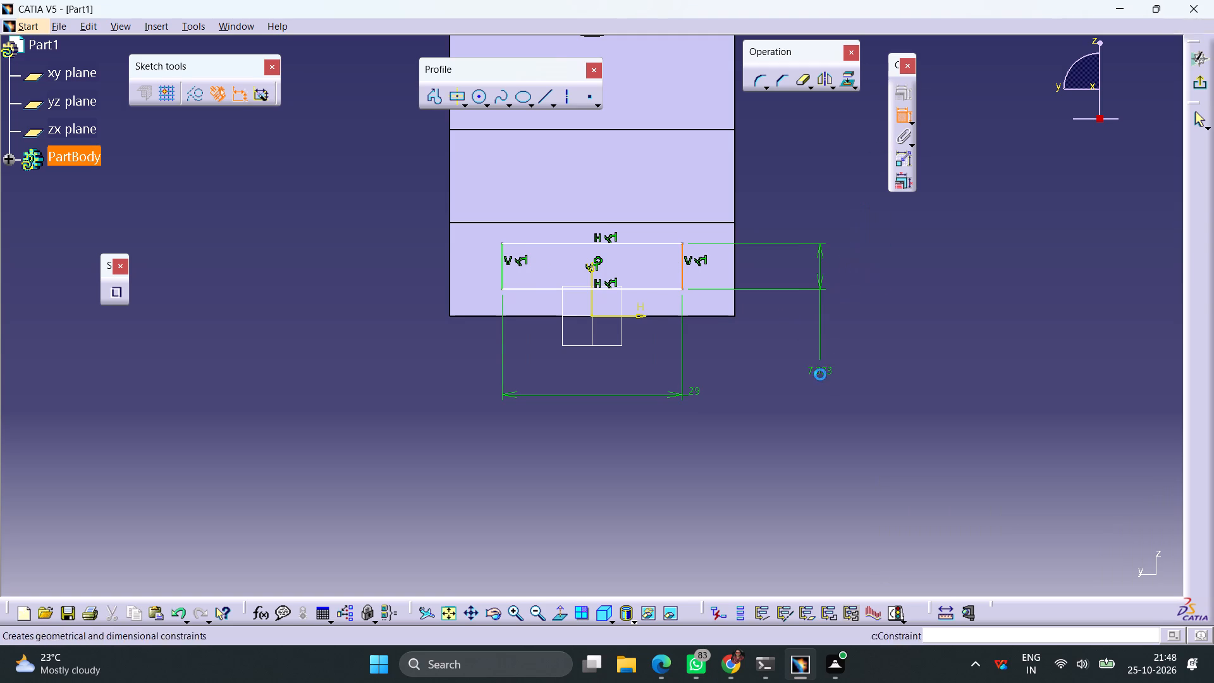
double_click(826, 371)
type("15")
key("Return")
left_click(984, 329)
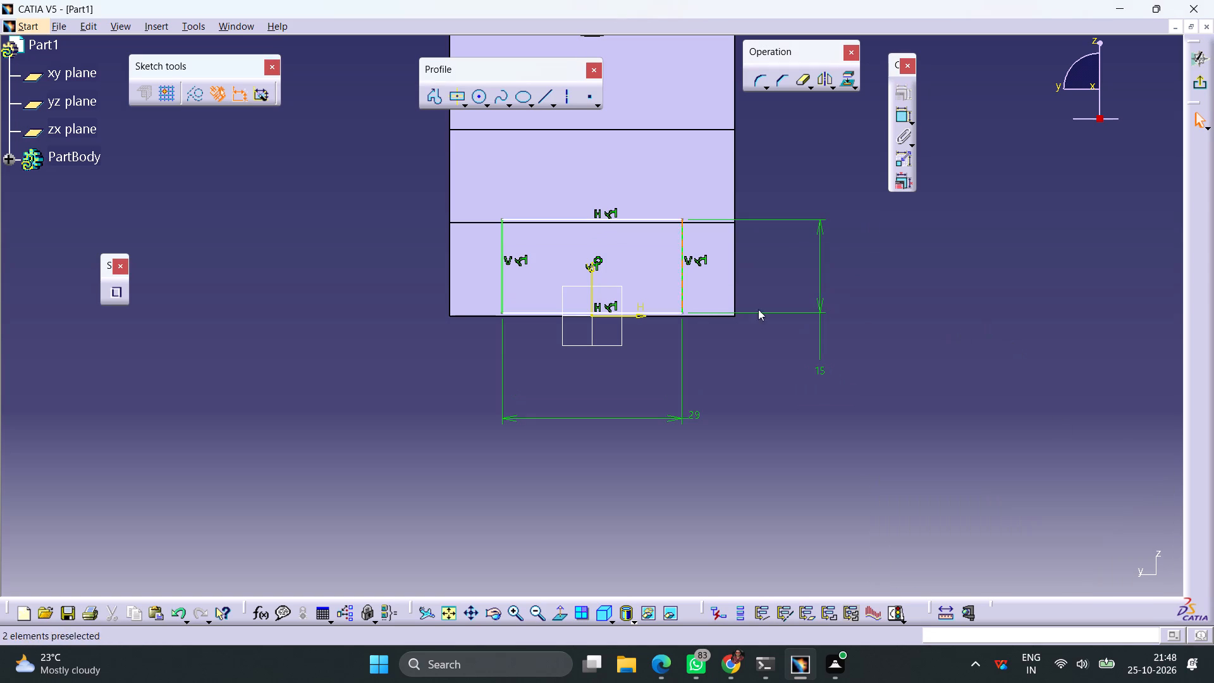
Make the rectangle's lower line coincident with the part's bottom edge.
left_click(662, 310)
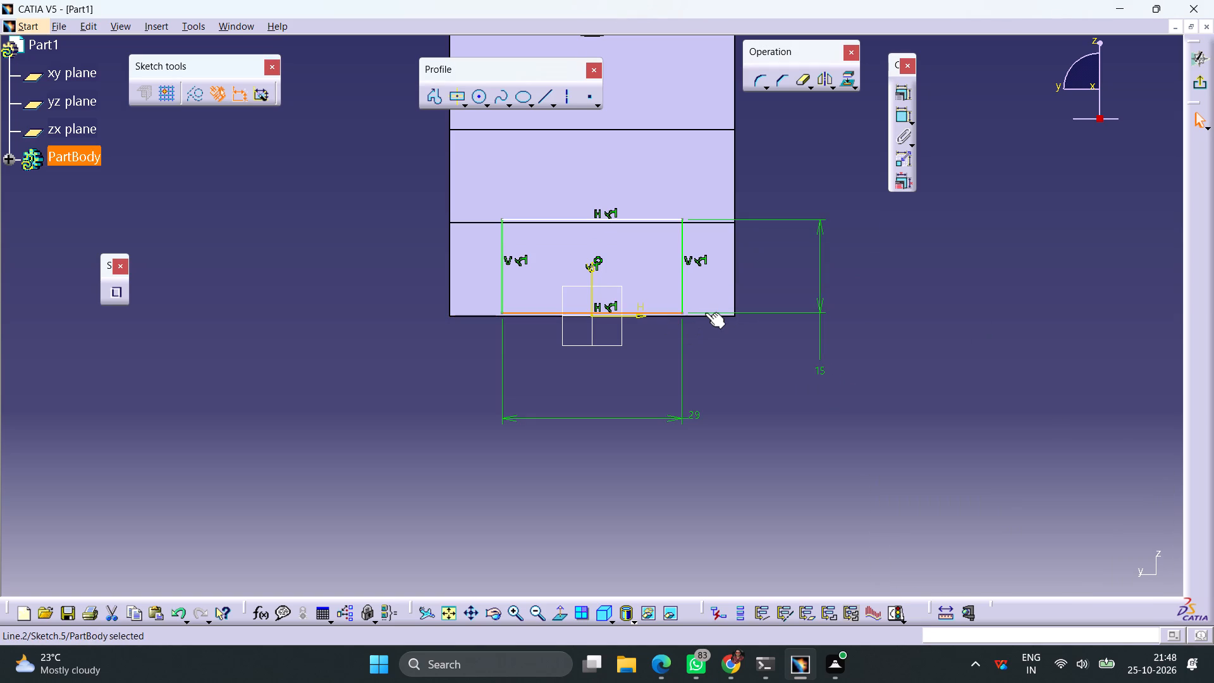
left_click(701, 317, "ctrl")
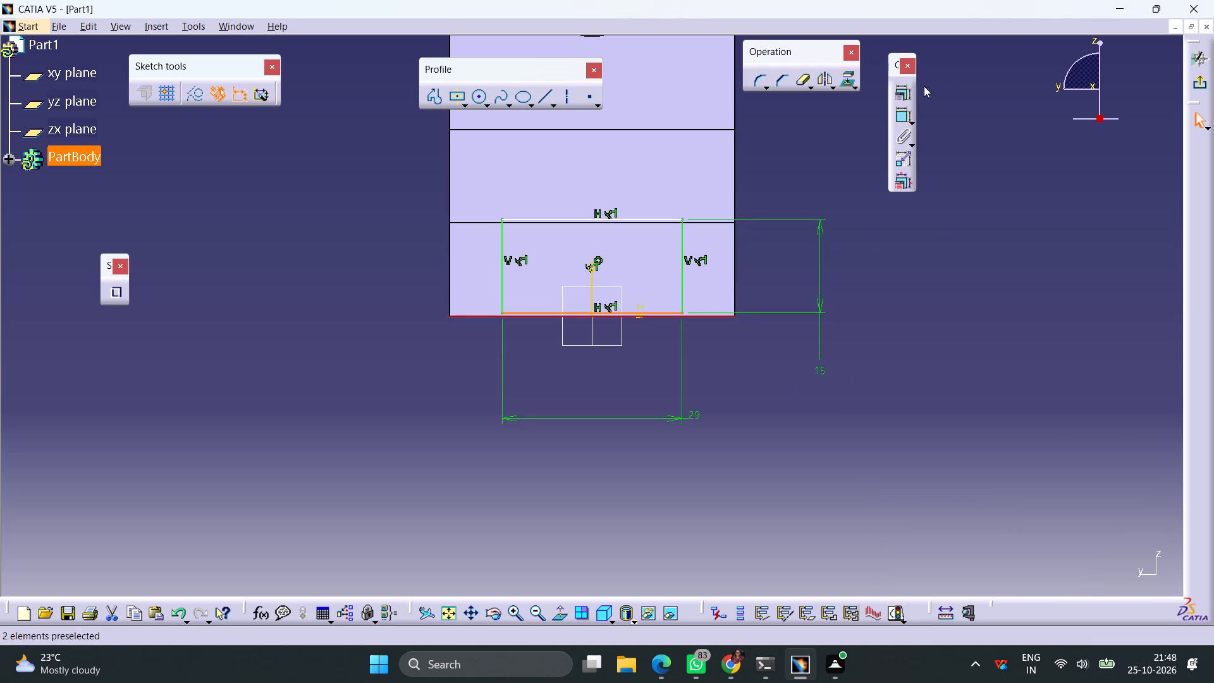
left_click(903, 97)
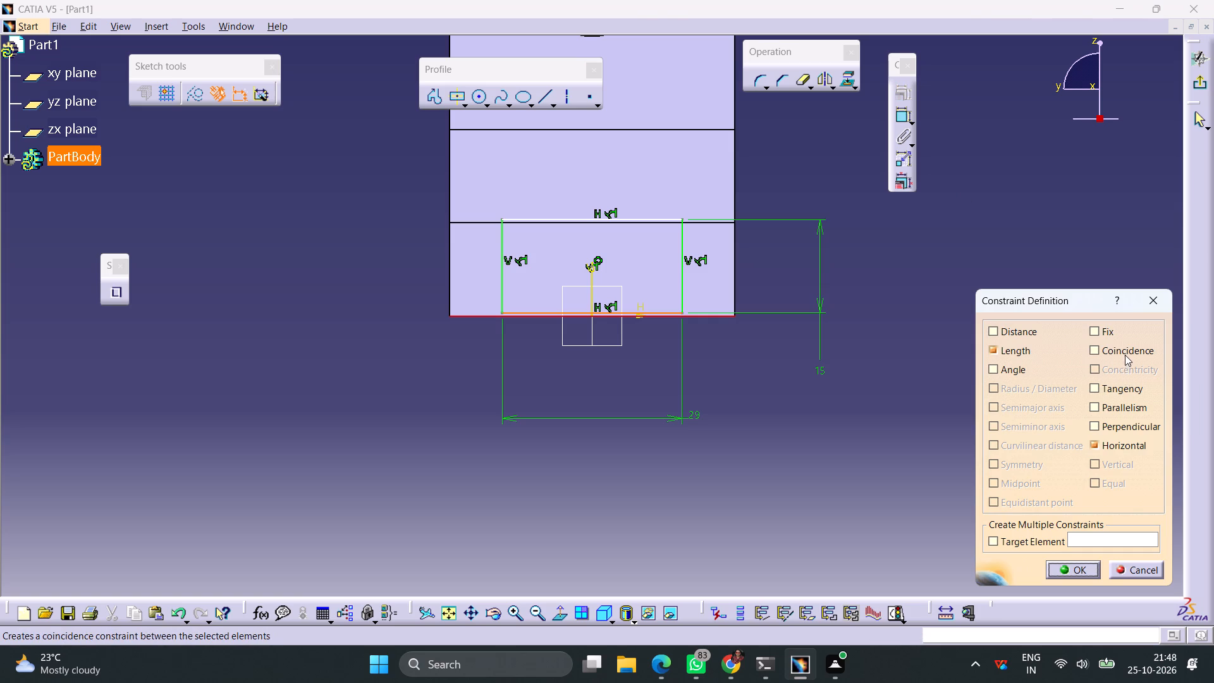
left_click(1126, 350)
left_click(1084, 570)
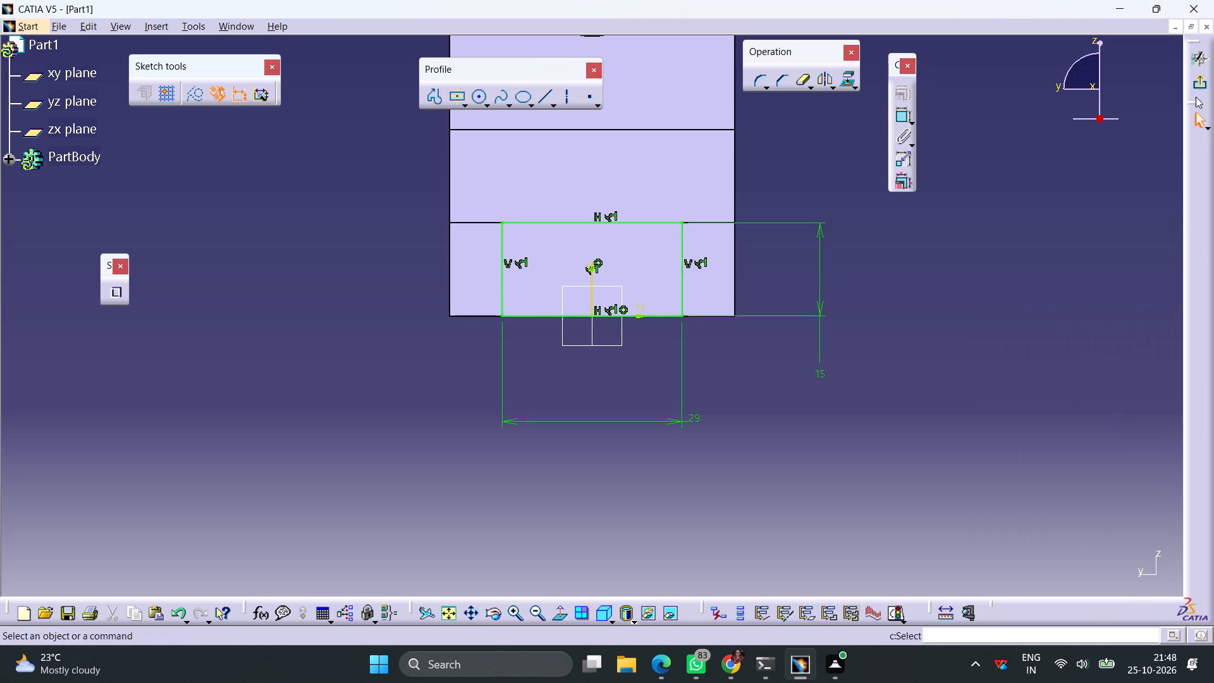
Exit the sketch and cut the rectangle as a pocket through the lower block, with the limit type Up to last.
left_click(1196, 89)
middle_click_drag(908, 283, 870, 359, "ctrl")
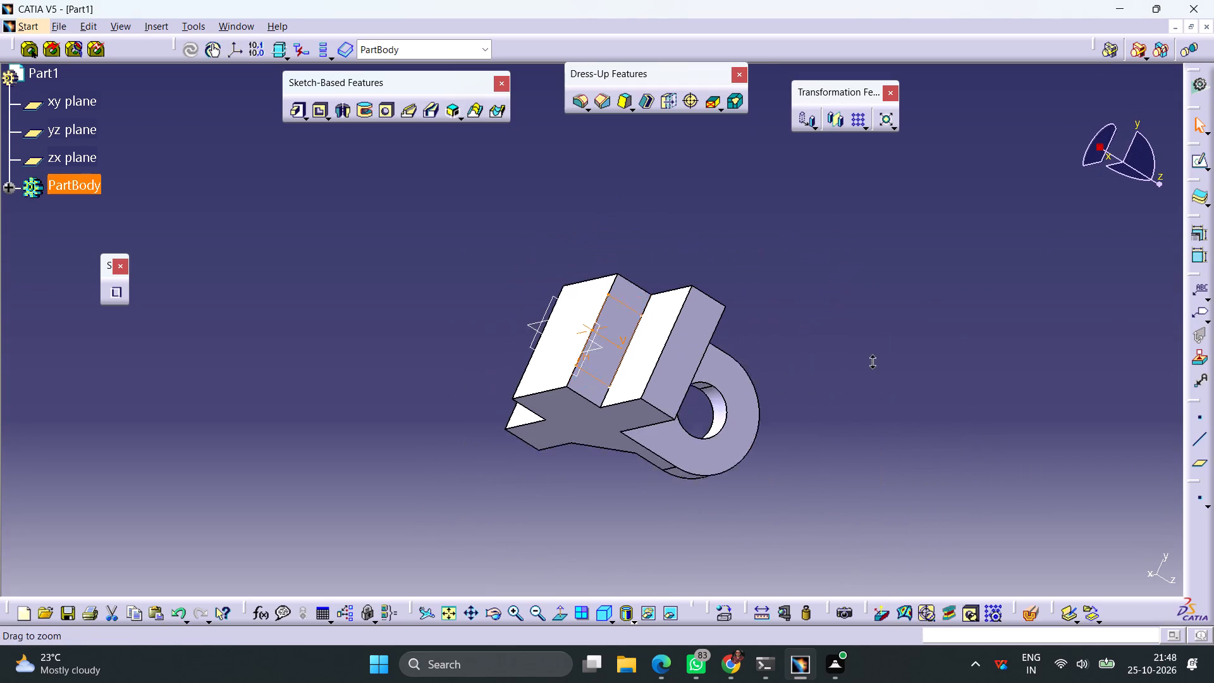
middle_click_drag(870, 359, 867, 367, "ctrl")
middle_click_drag(861, 406, 572, 145)
right_click_drag(861, 406, 572, 145)
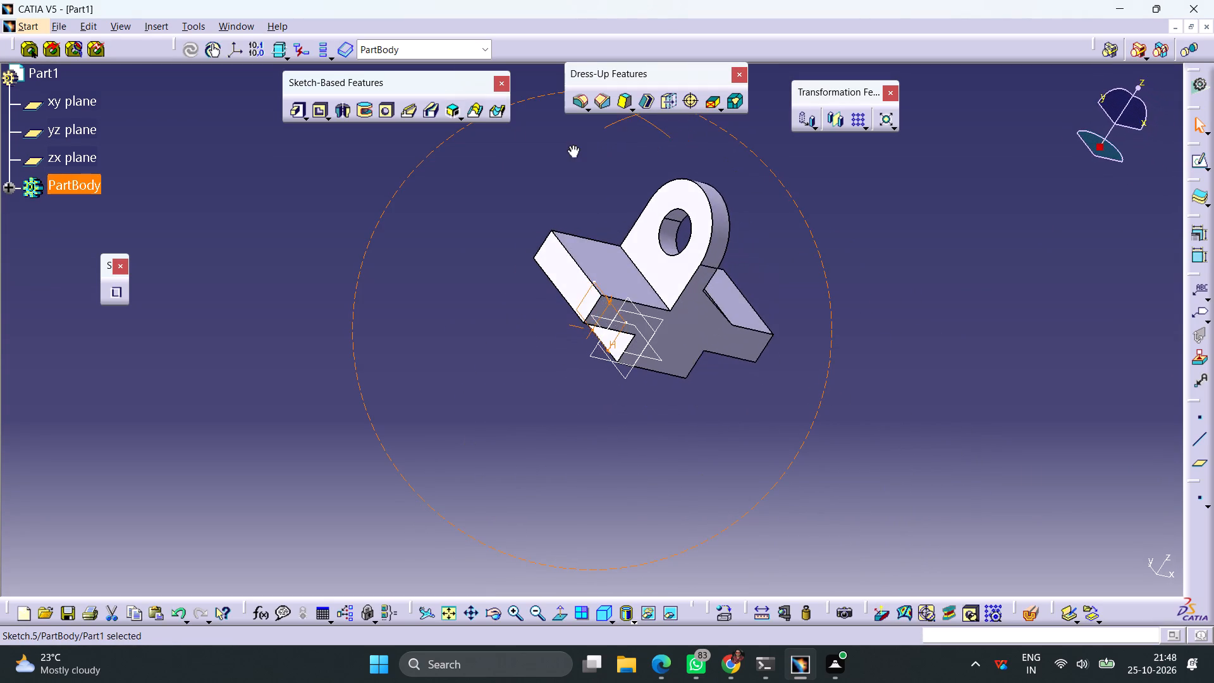
right_click_drag(572, 145, 513, 172)
middle_click_drag(572, 145, 513, 171)
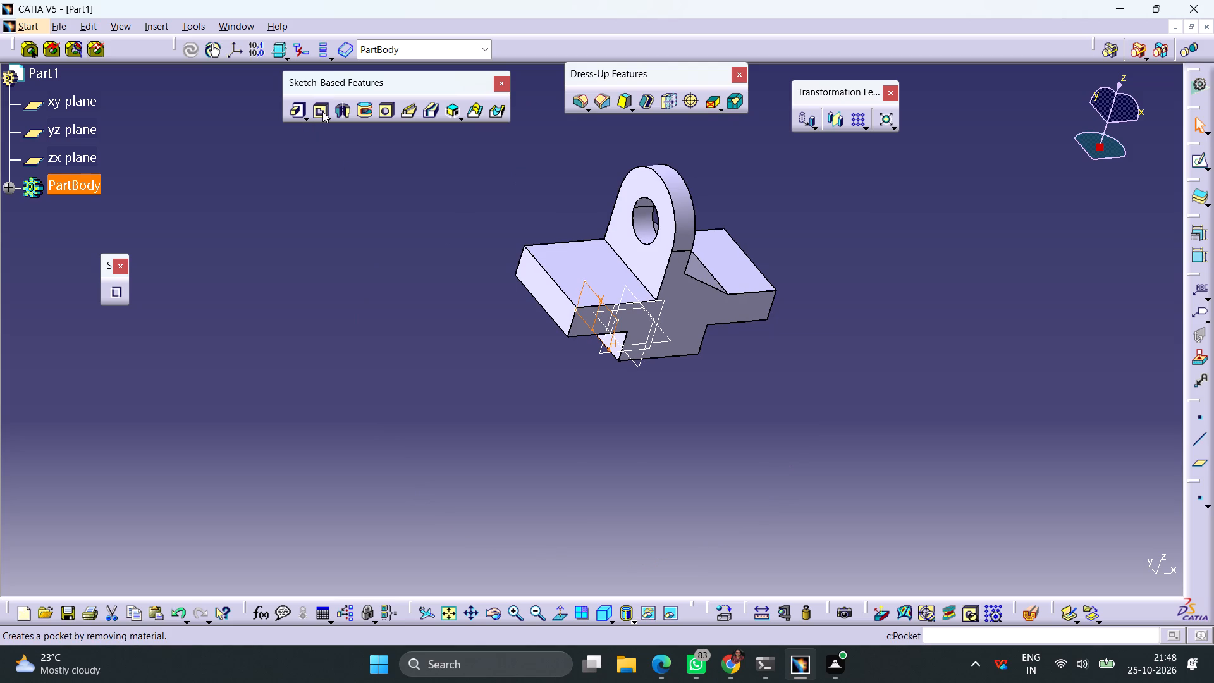
left_click(316, 112)
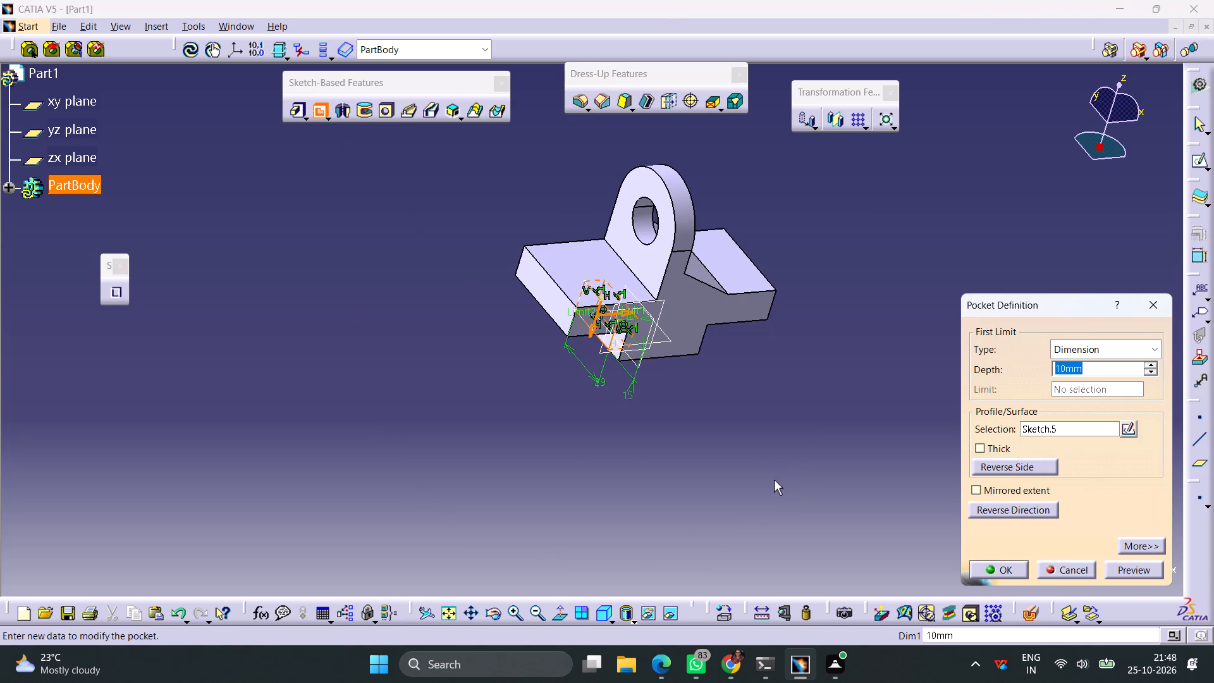
middle_click_drag(771, 474, 692, 351)
right_click_drag(766, 471, 692, 351)
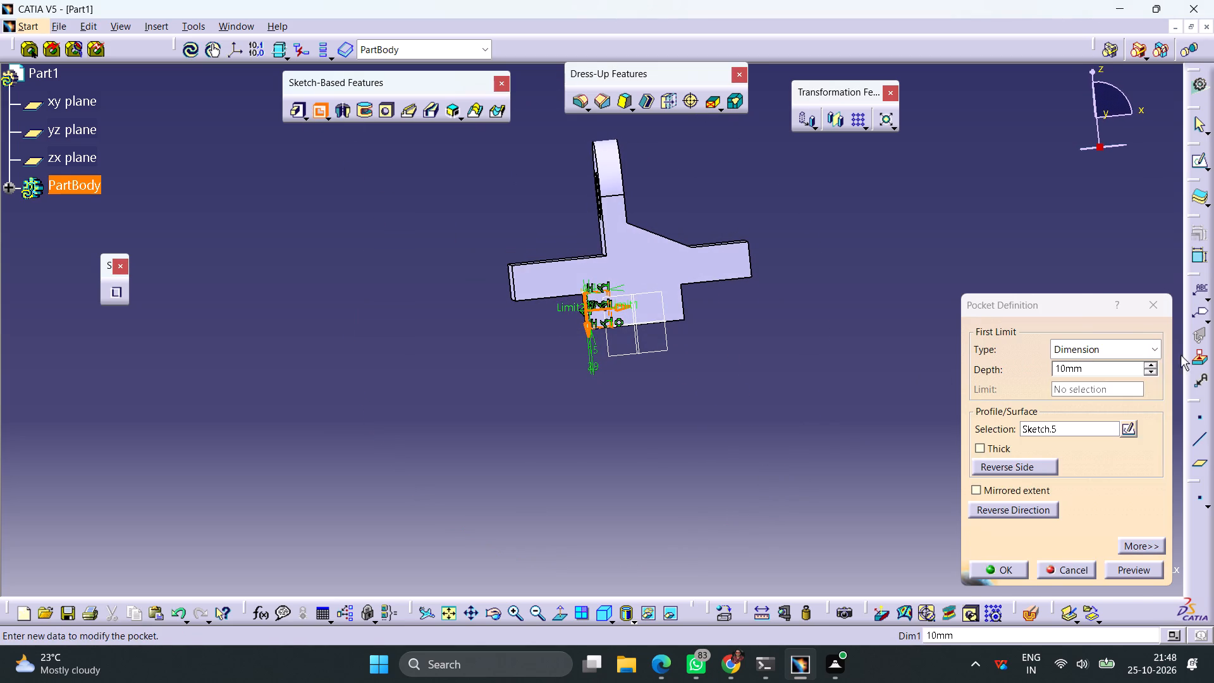
left_click(1144, 356)
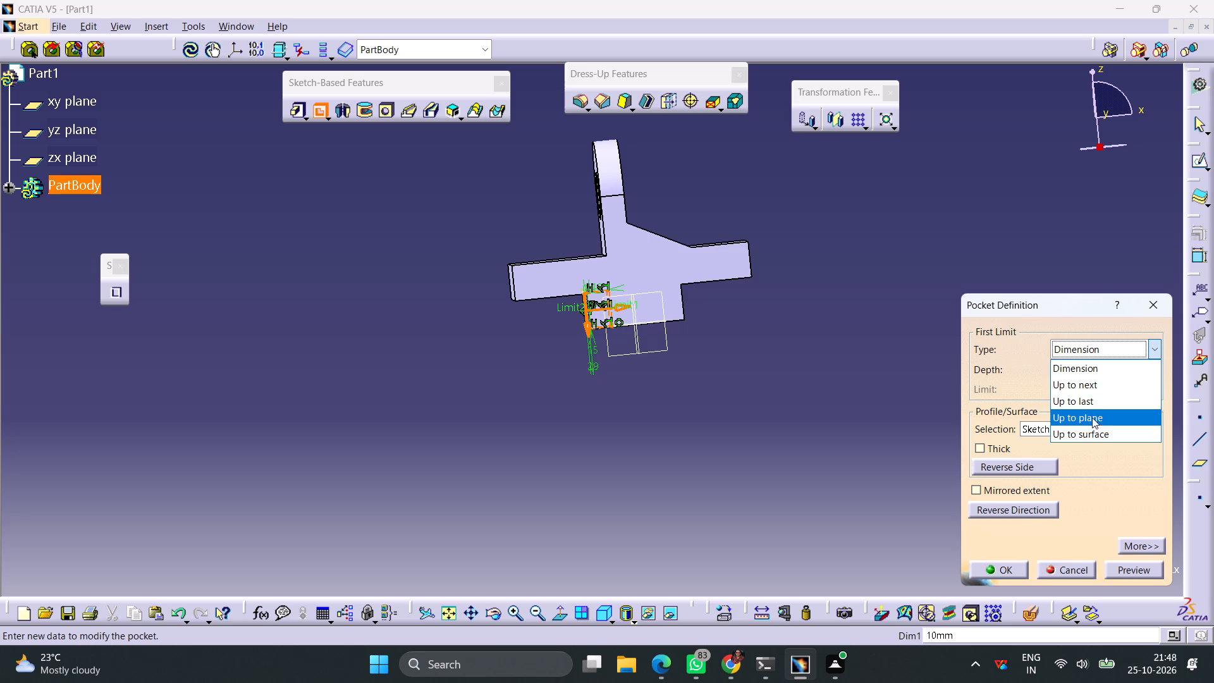
left_click(1091, 400)
left_click(1133, 565)
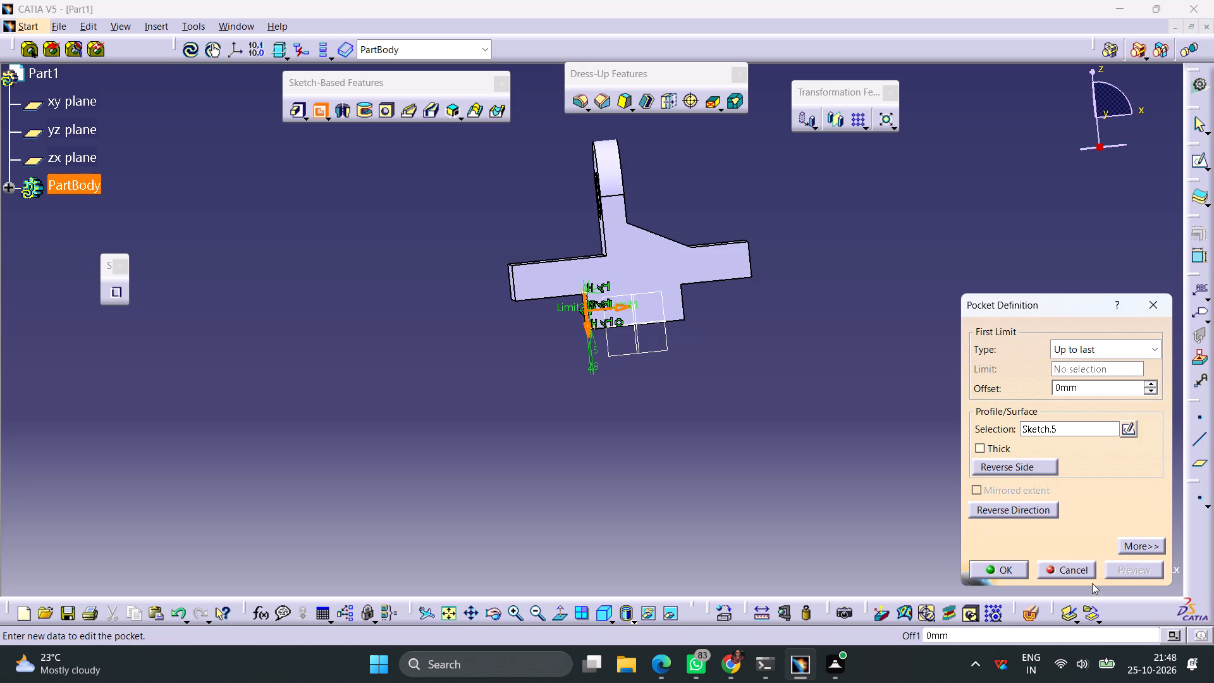
middle_click_drag(502, 383, 752, 338)
right_click_drag(502, 383, 752, 338)
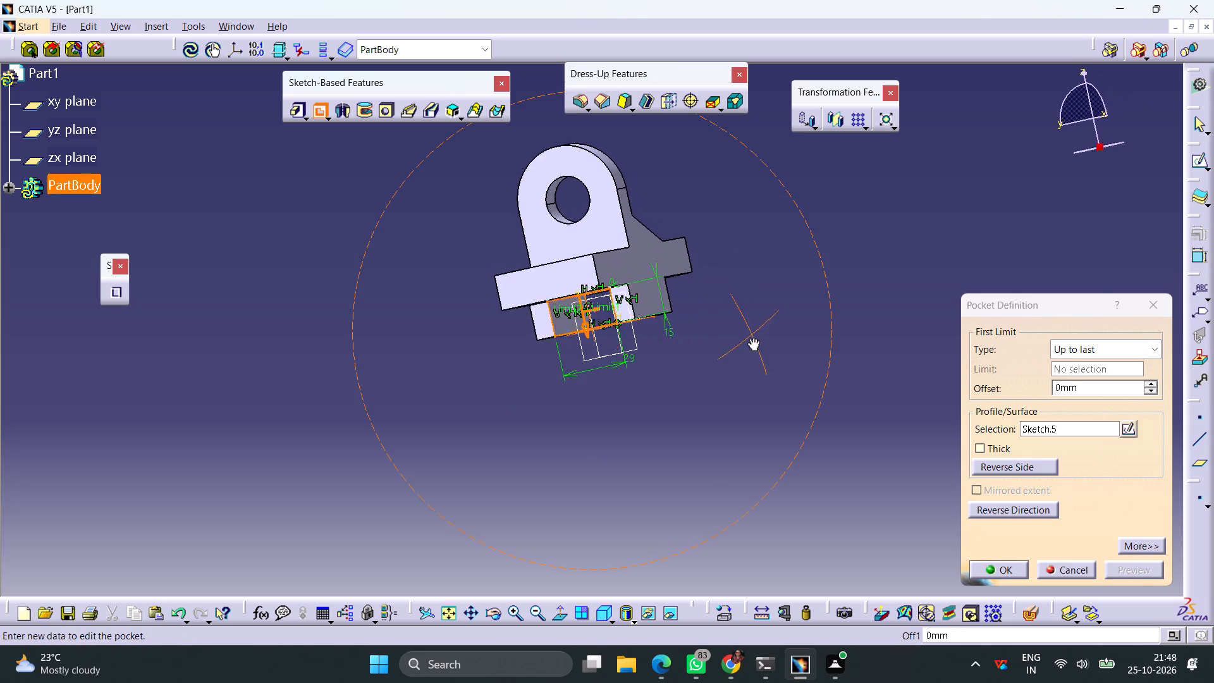
middle_click_drag(752, 338, 747, 356)
right_click_drag(752, 338, 747, 356)
scroll(752, 340, "down", 1)
left_click(1005, 567)
left_click(785, 381)
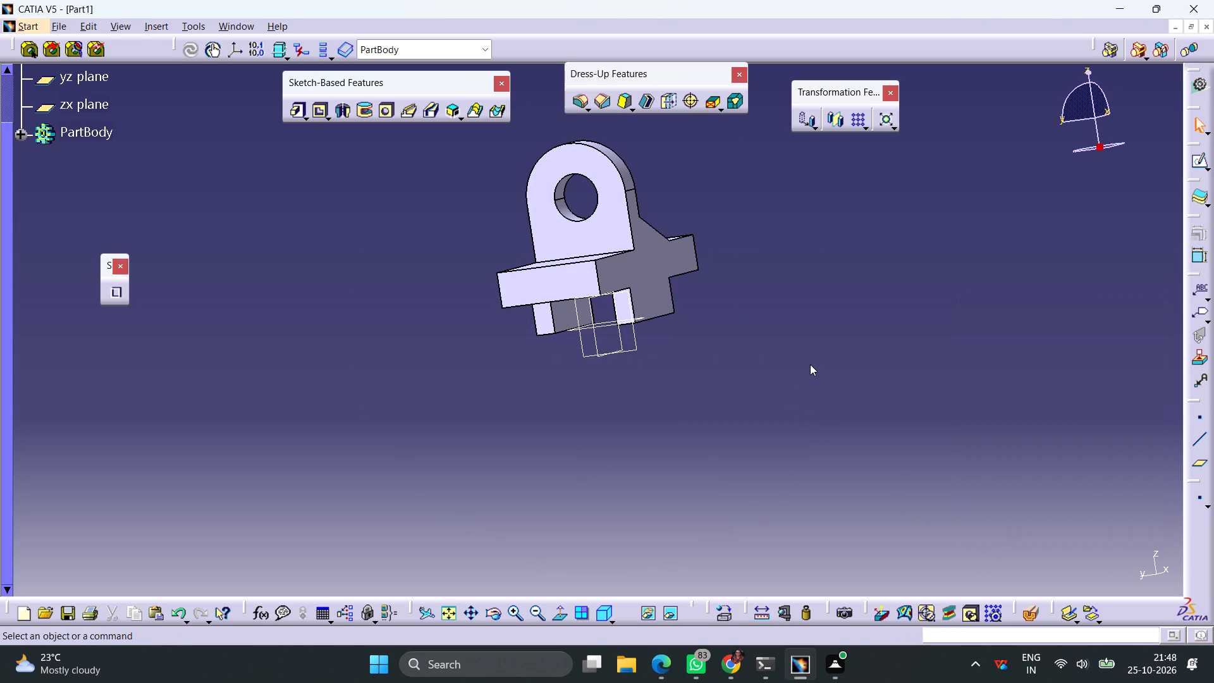
middle_click_drag(809, 337, 692, 350)
right_click_drag(809, 337, 692, 350)
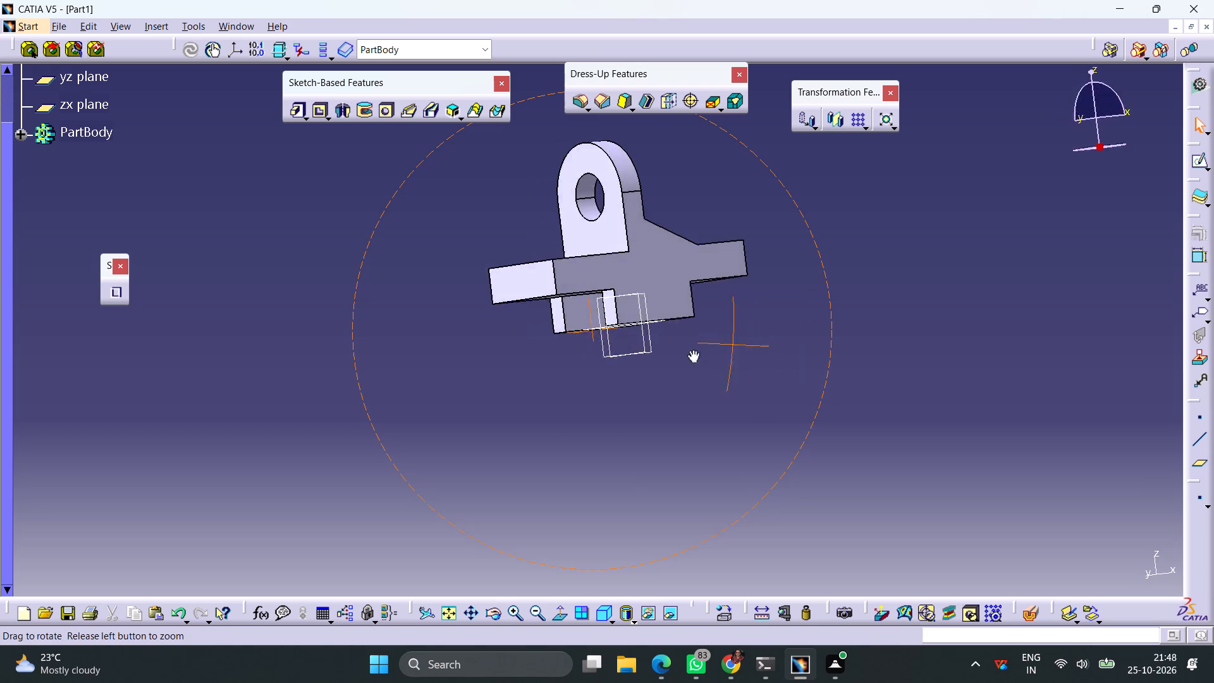
On the flat top face at the foot of the slope, sketch a centered rectangle about 14 by 18 mm centered on the outer edge.
right_click_drag(692, 350, 508, 379)
middle_click_drag(692, 350, 512, 376)
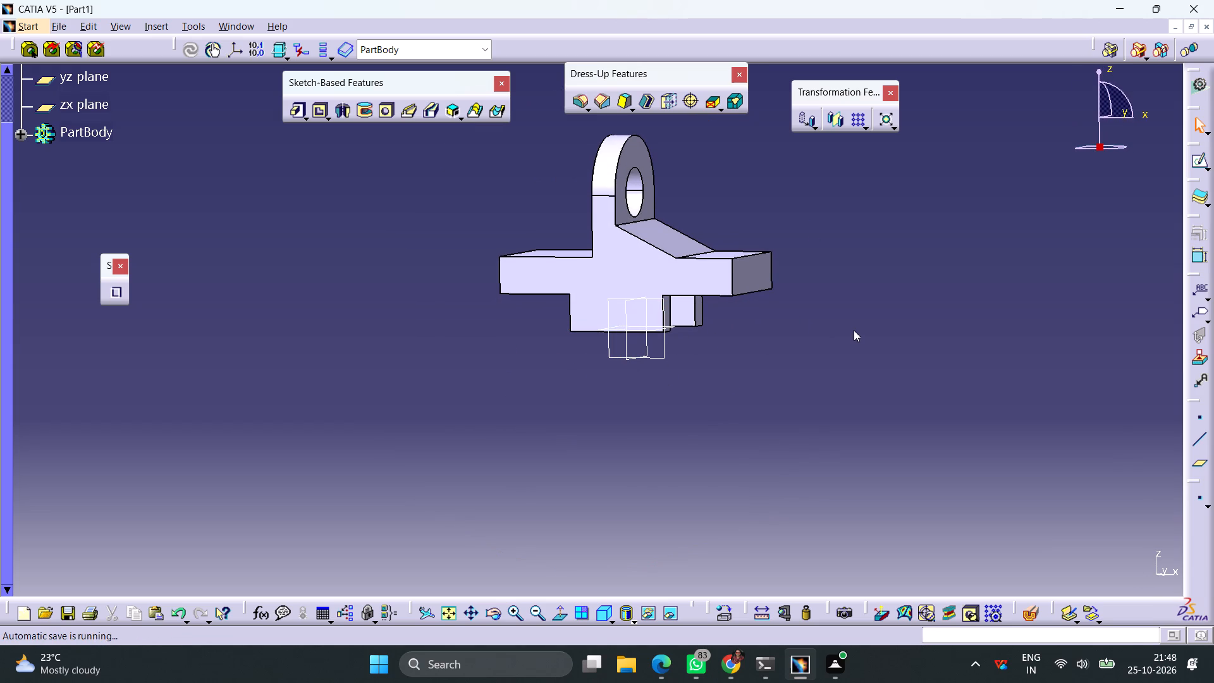
middle_click_drag(854, 330, 712, 415)
right_click_drag(854, 330, 712, 415)
left_click(656, 311)
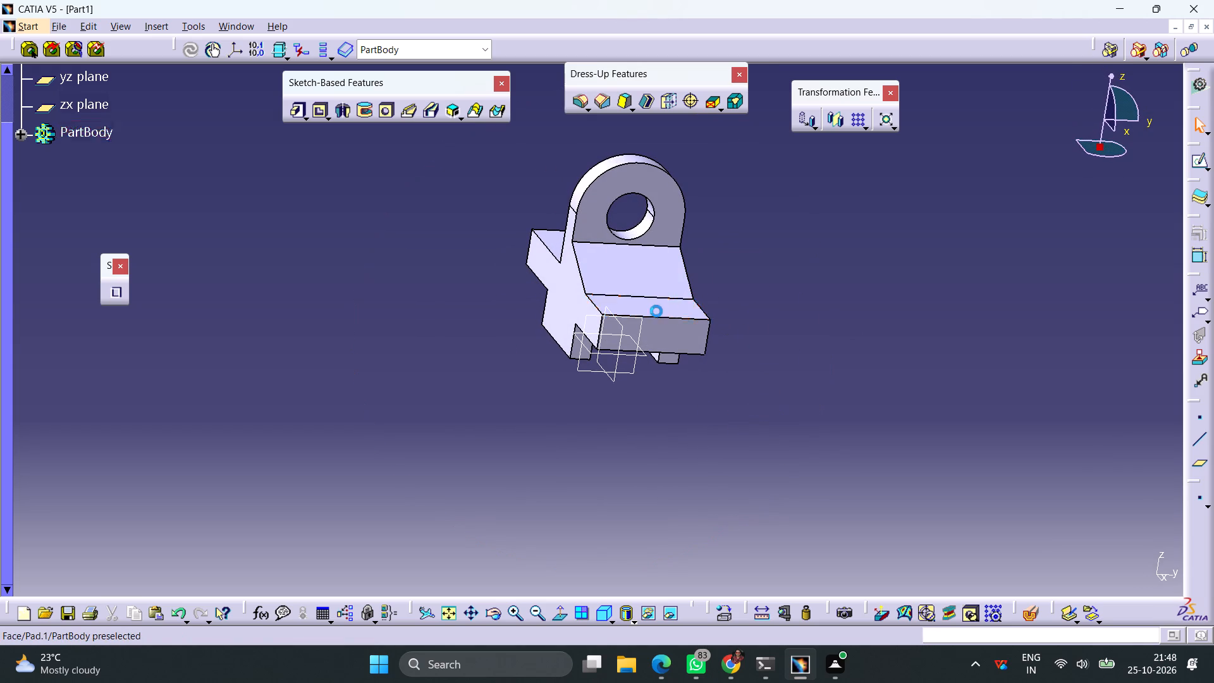
left_click(1200, 159)
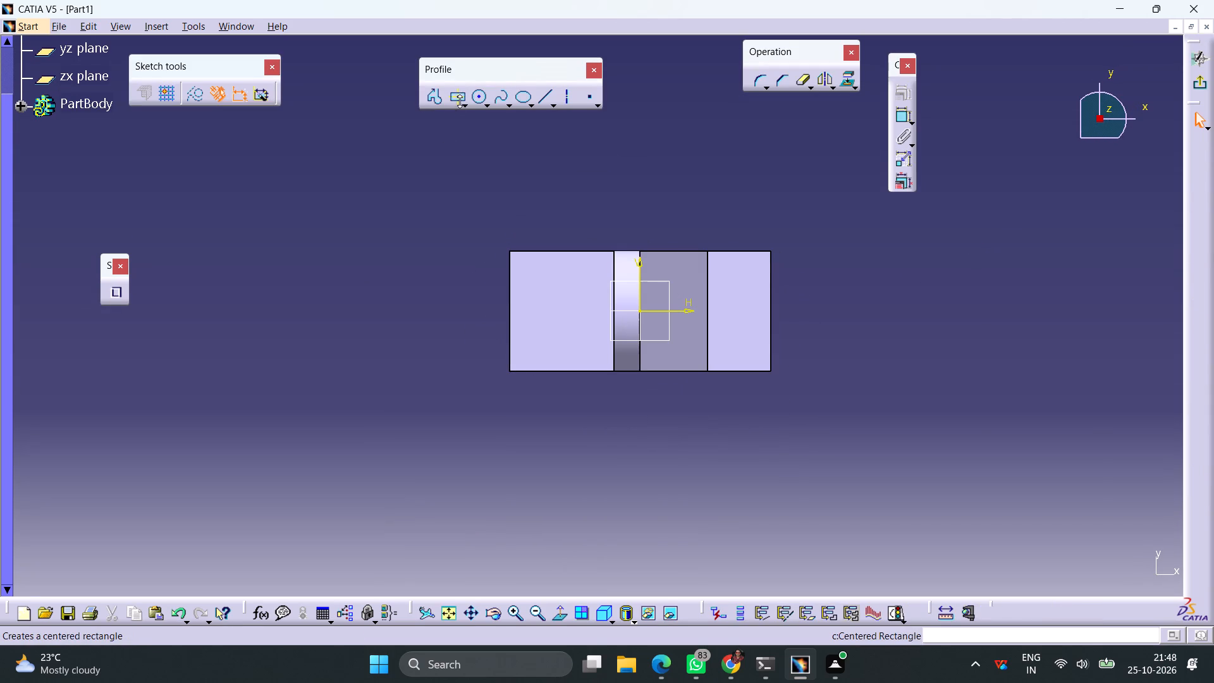
left_click(458, 101)
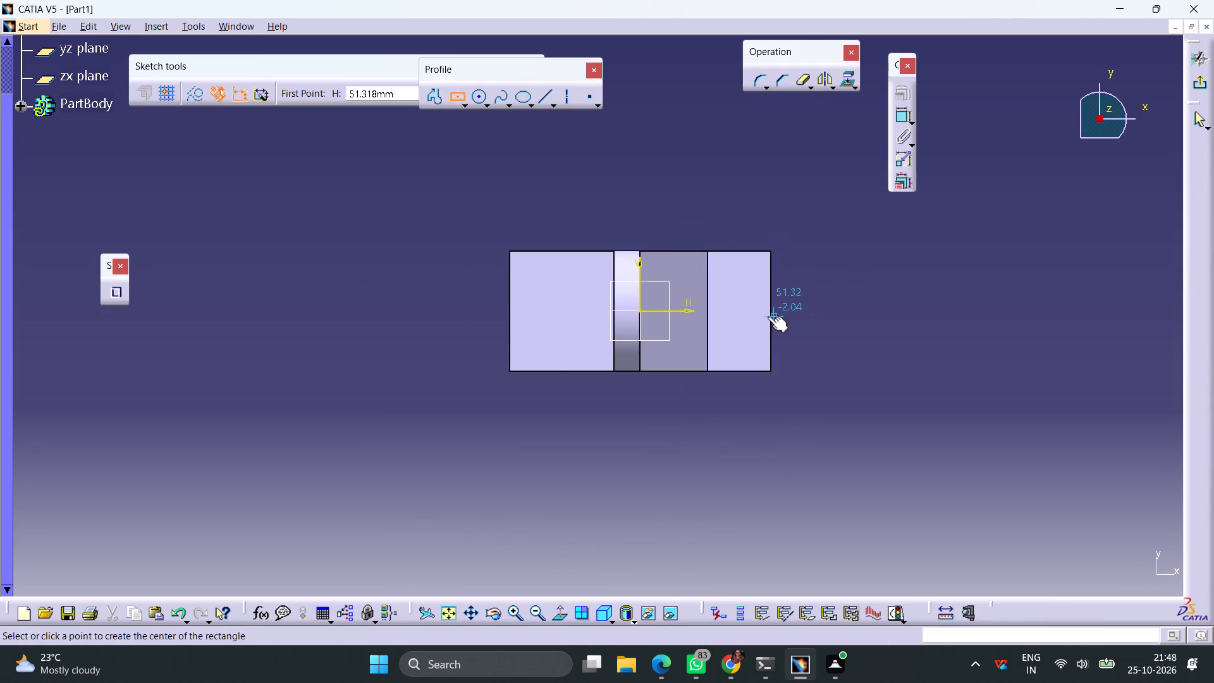
left_click(771, 311)
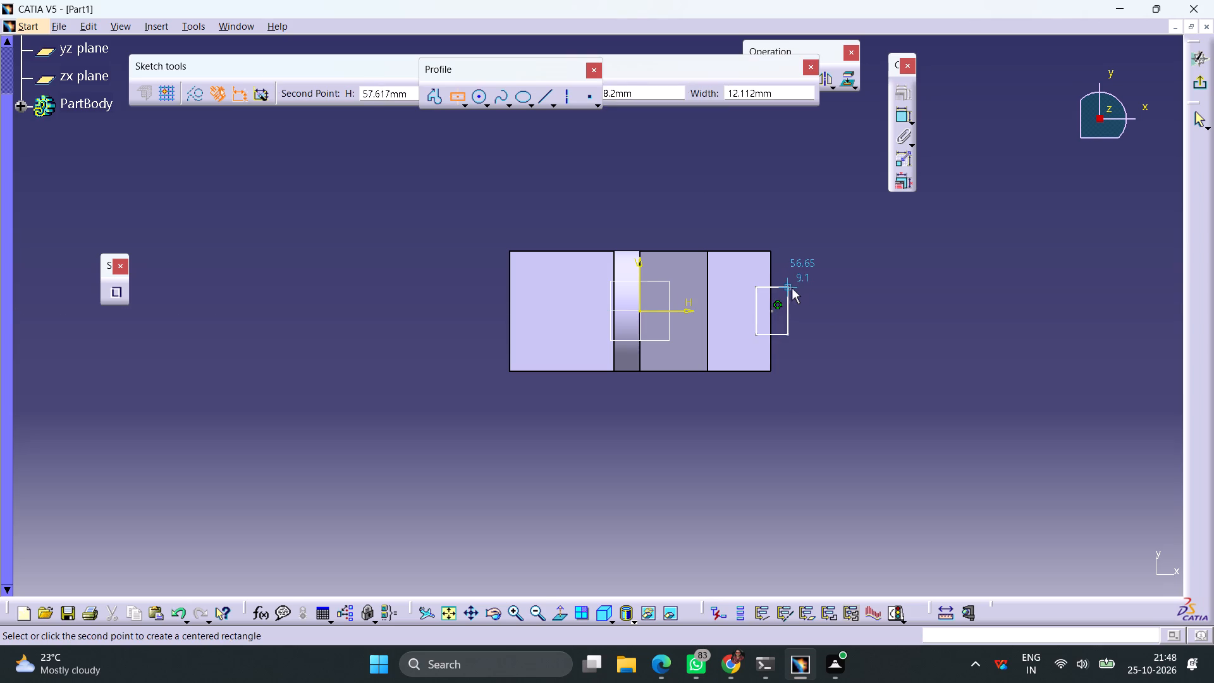
left_click(792, 288)
left_click(850, 297)
Dimension the rectangle's side parallel to the part's outer edge and set it to 29 mm.
left_click(790, 311)
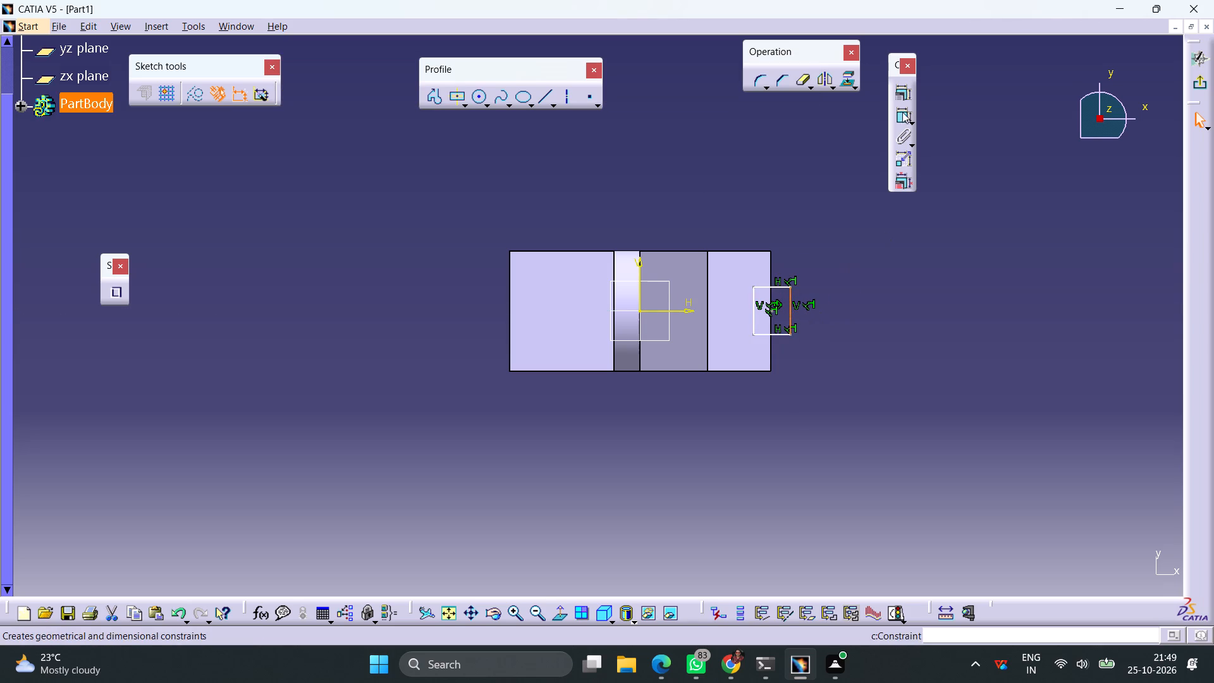
left_click(901, 116)
left_click(861, 390)
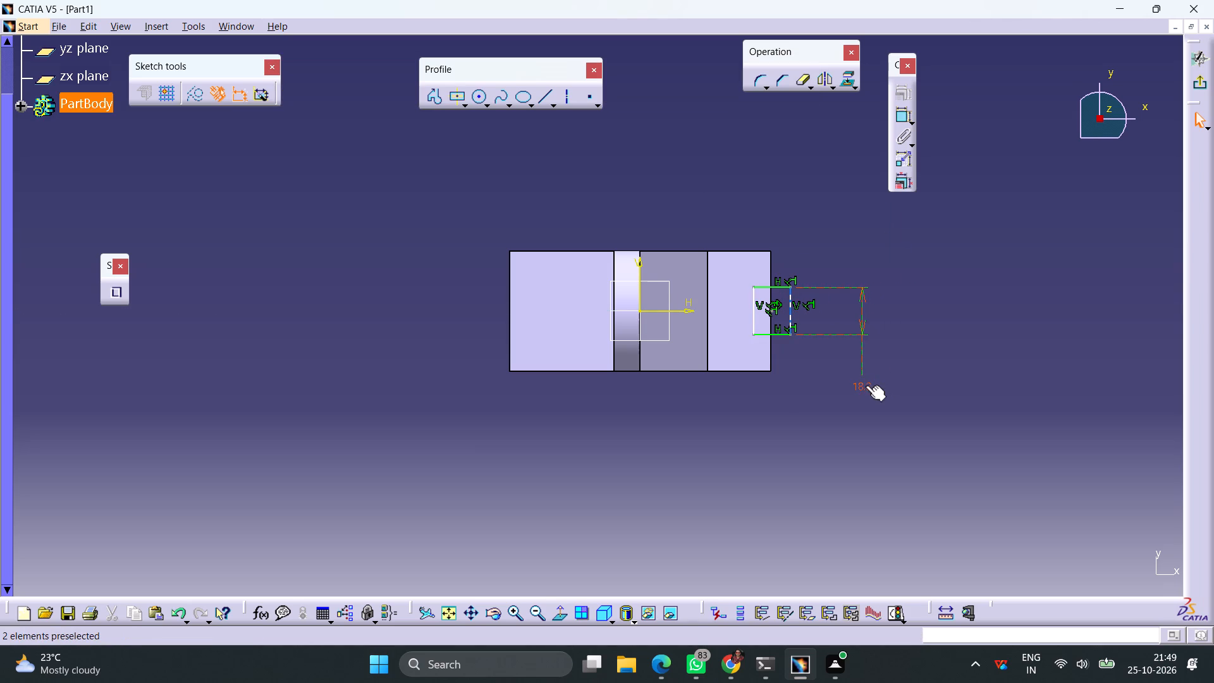
double_click(866, 386)
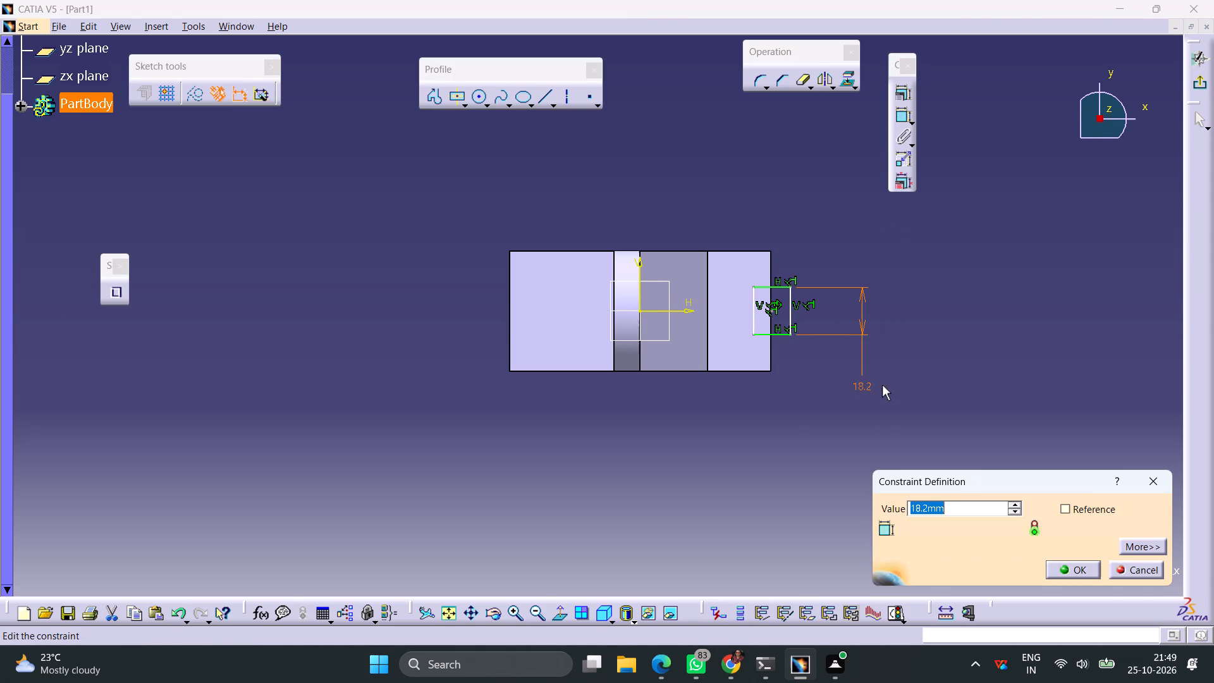
type("29")
key("Return")
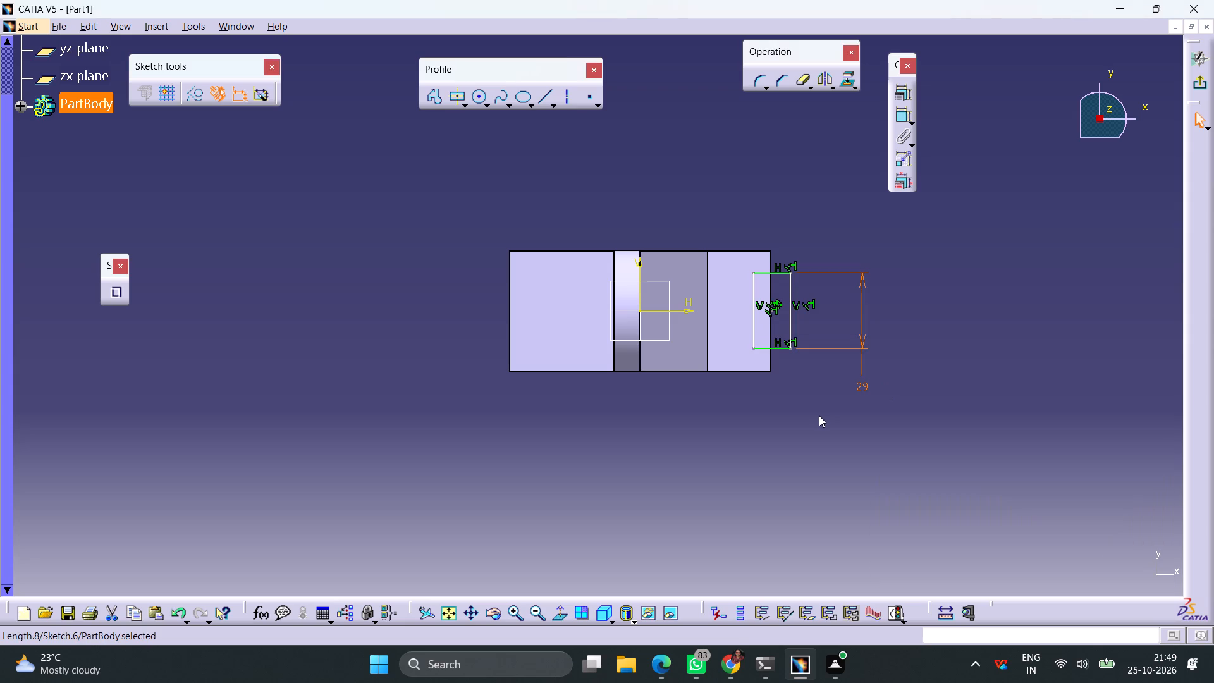
Dimension the rectangle's other side, perpendicular to the outer edge, and set it to 25 mm.
left_click(780, 348)
left_click(904, 118)
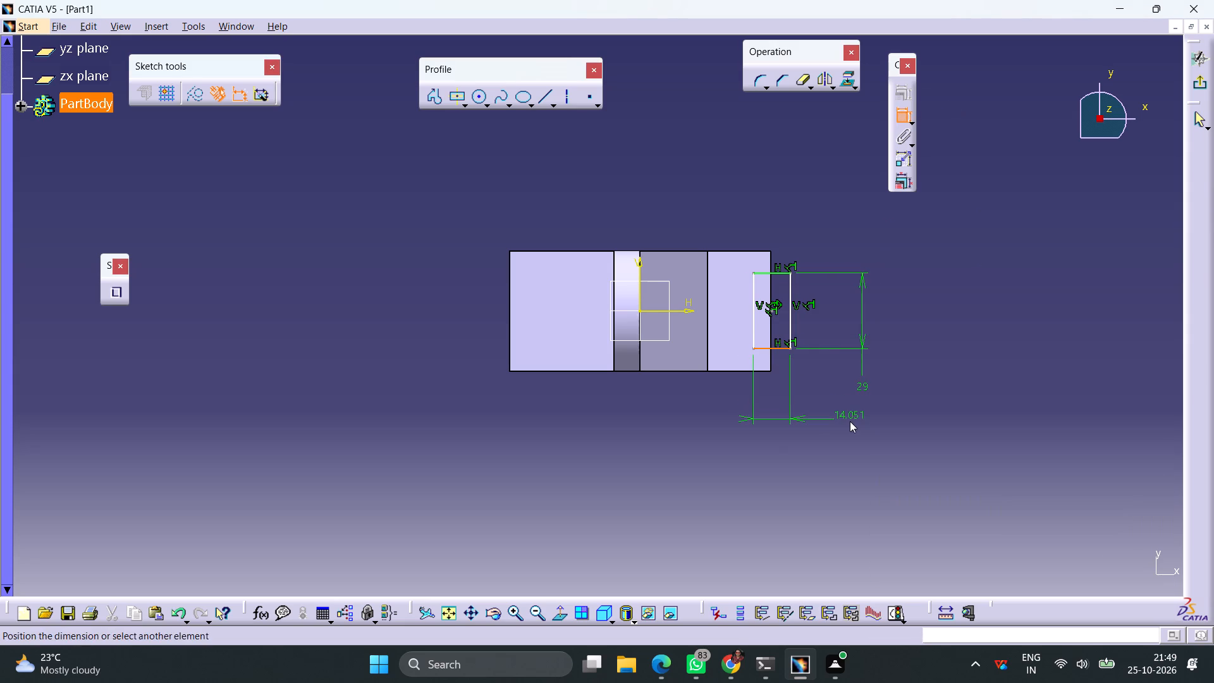
left_click_drag(850, 422, 855, 424)
double_click(852, 414)
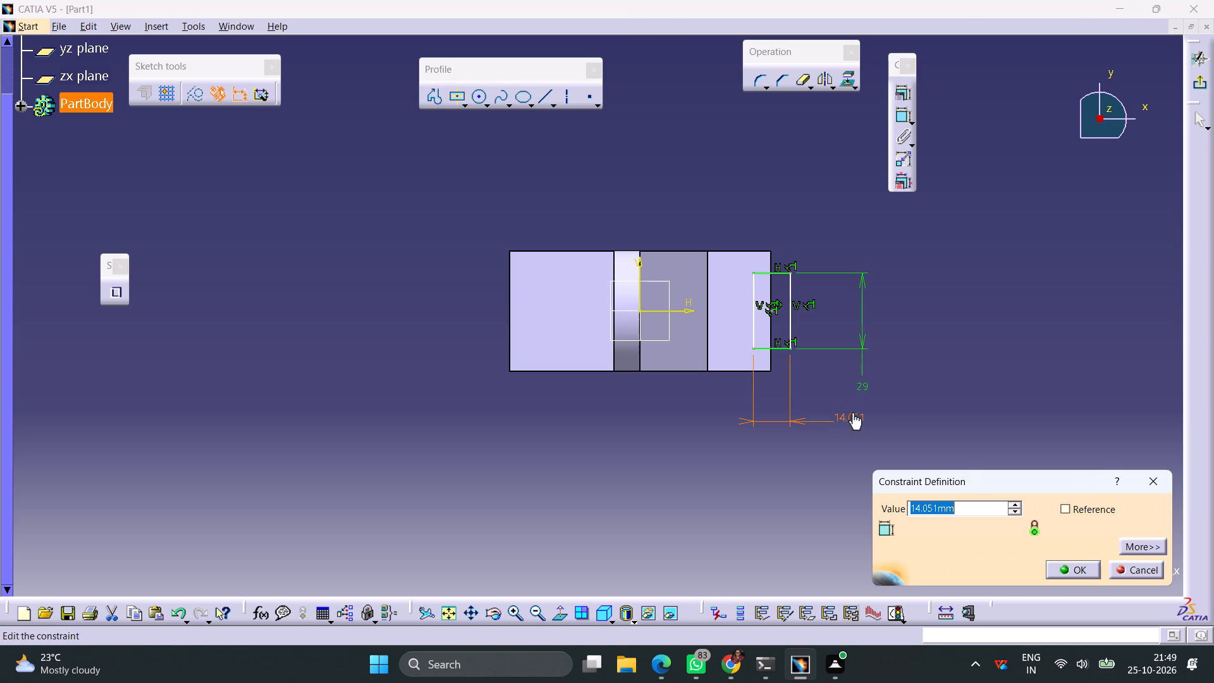
type("25")
key("Return")
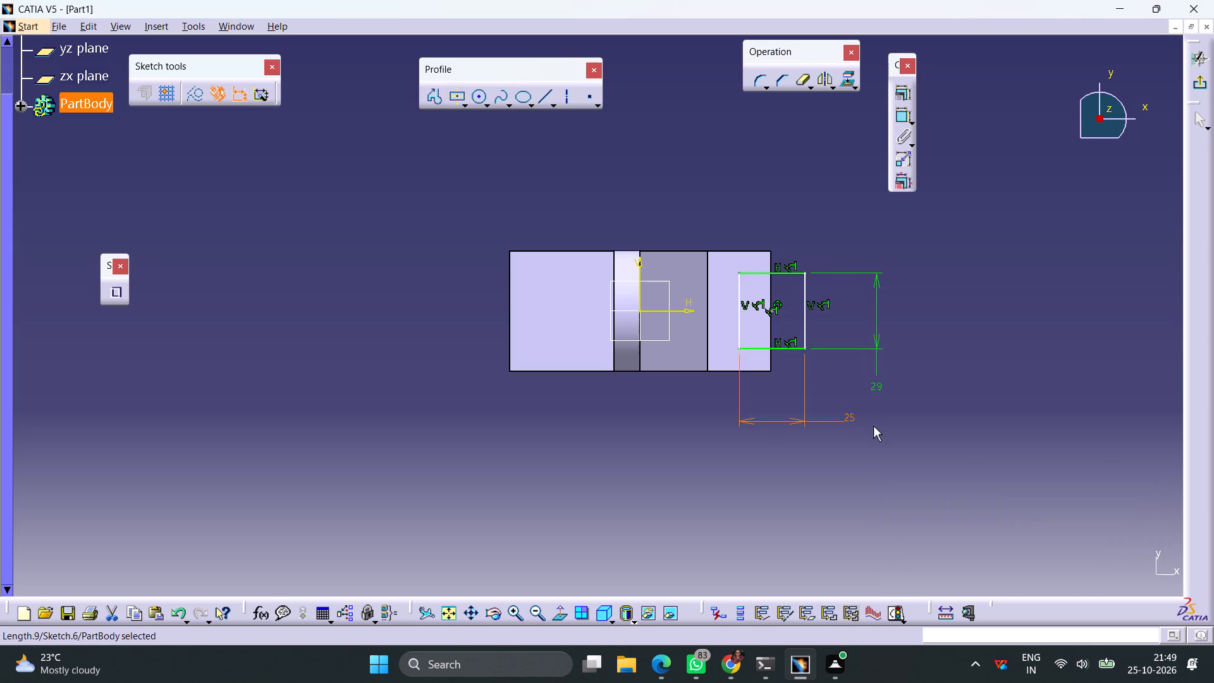
left_click(1002, 362)
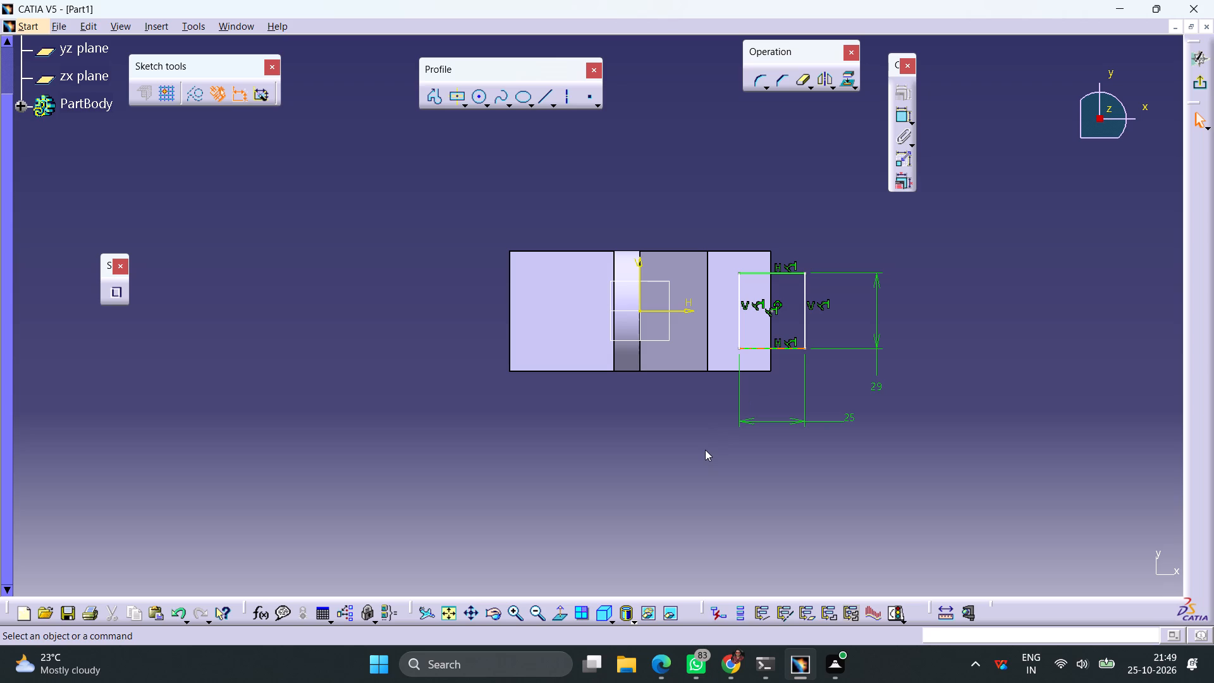
Change the rectangle's 25 mm dimension to 15 mm.
double_click(849, 420)
type("15")
key("Return")
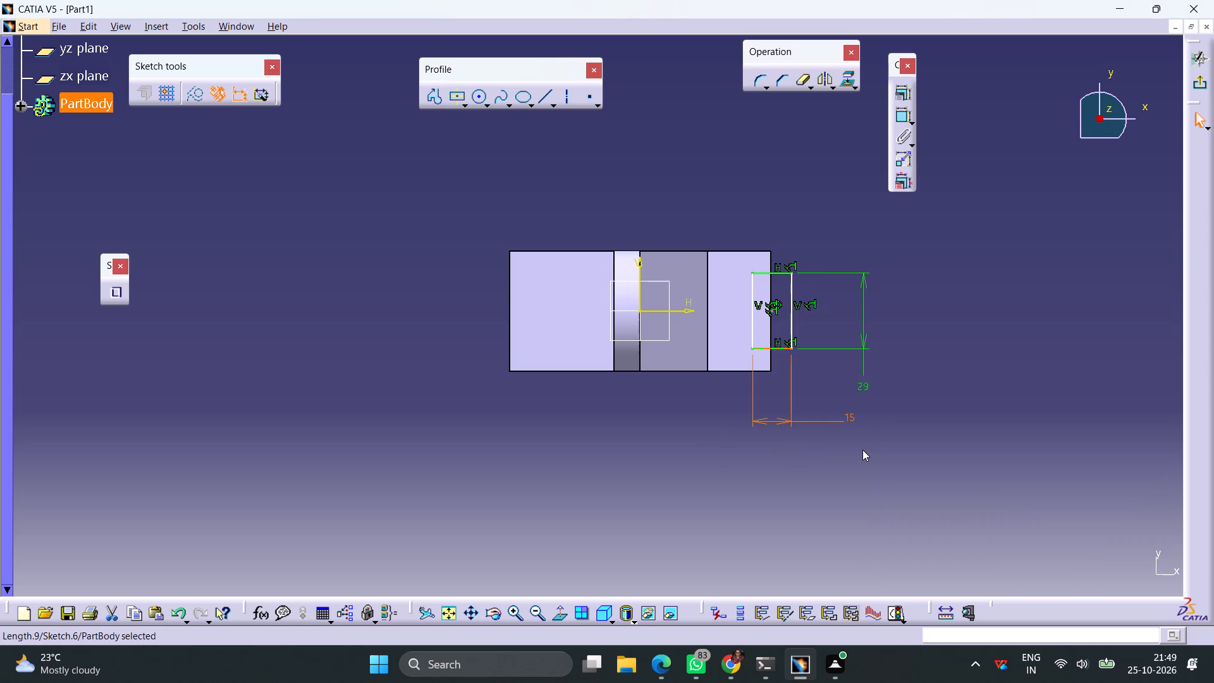
left_click(912, 451)
Make the rectangle's outer vertical line coincident with the part's outer end edge.
left_click(791, 309)
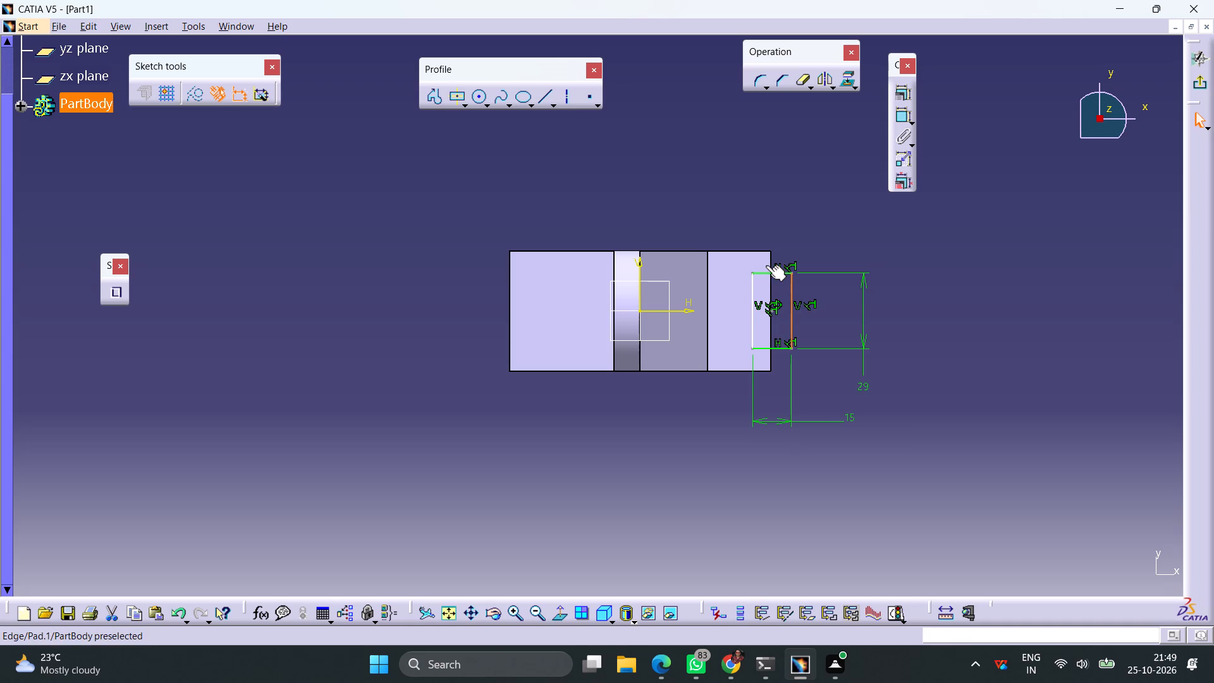
left_click(769, 264, "ctrl")
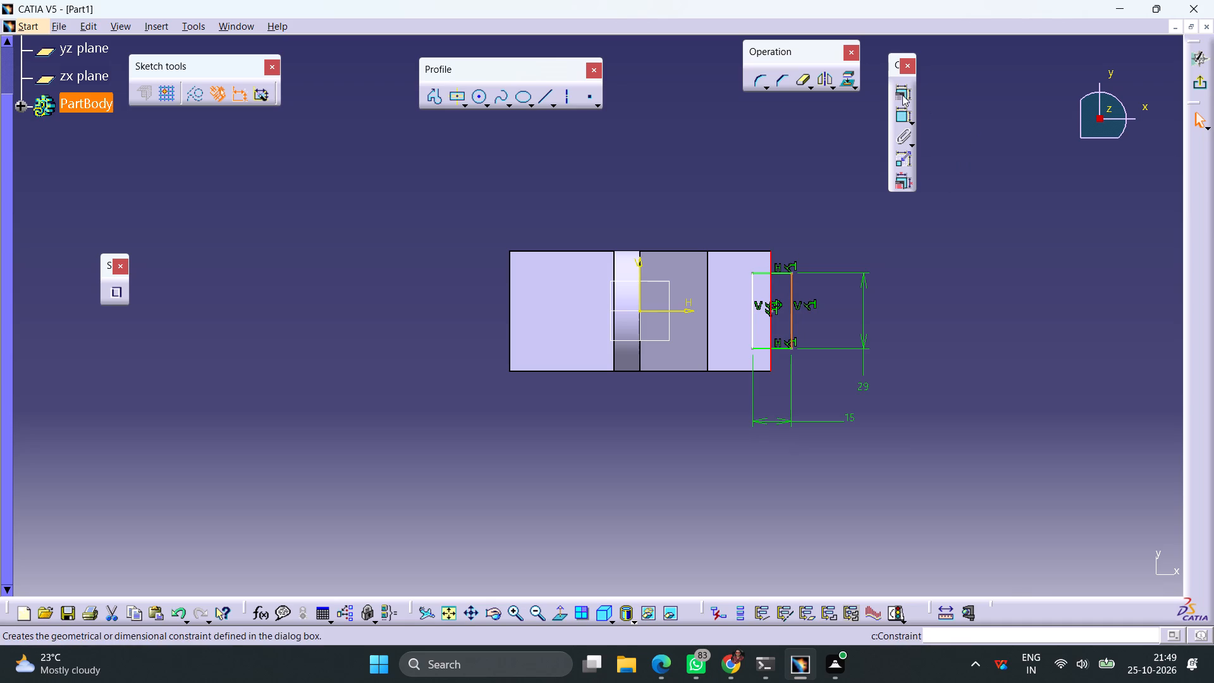
left_click(900, 95)
left_click(1104, 349)
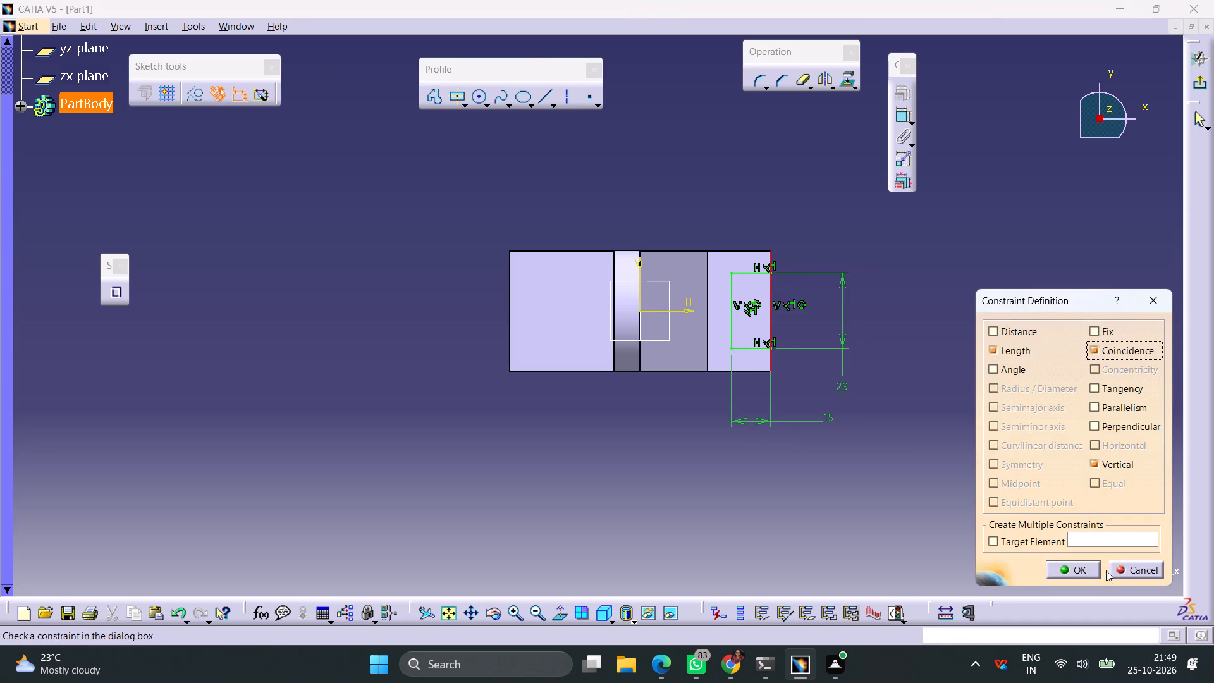
left_click(1081, 574)
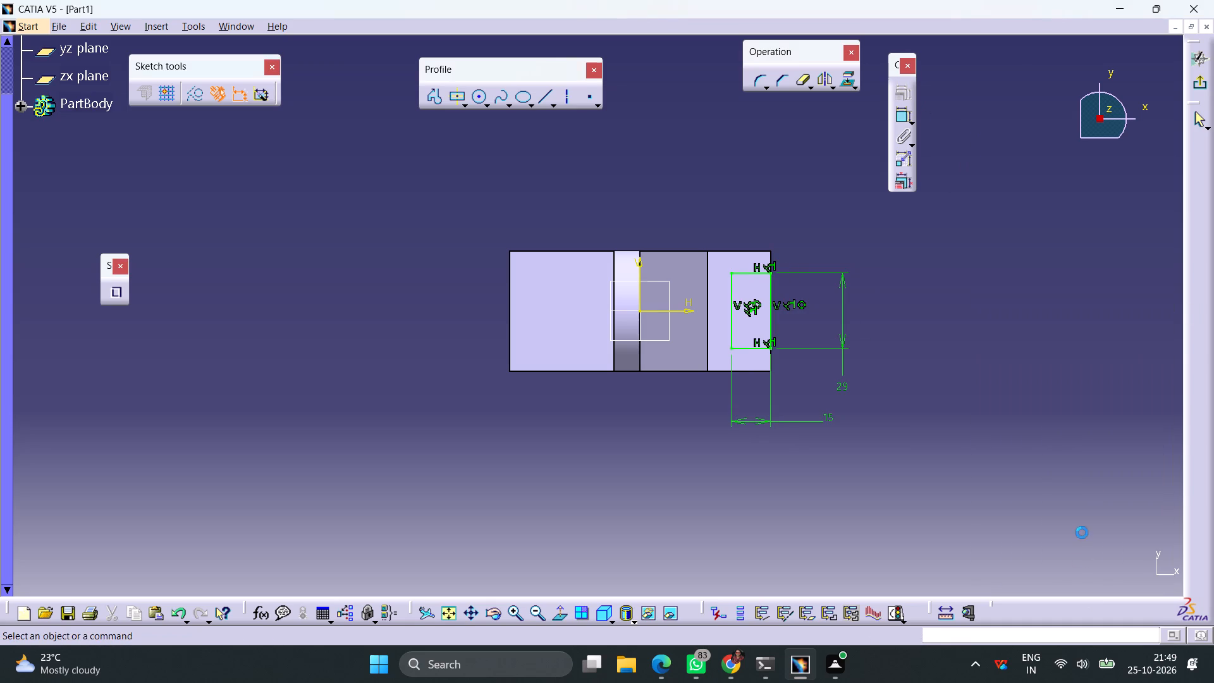
Exit the sketch and cut the rectangle as a pocket through the end arm, with the limit type Up to last.
left_click(1203, 83)
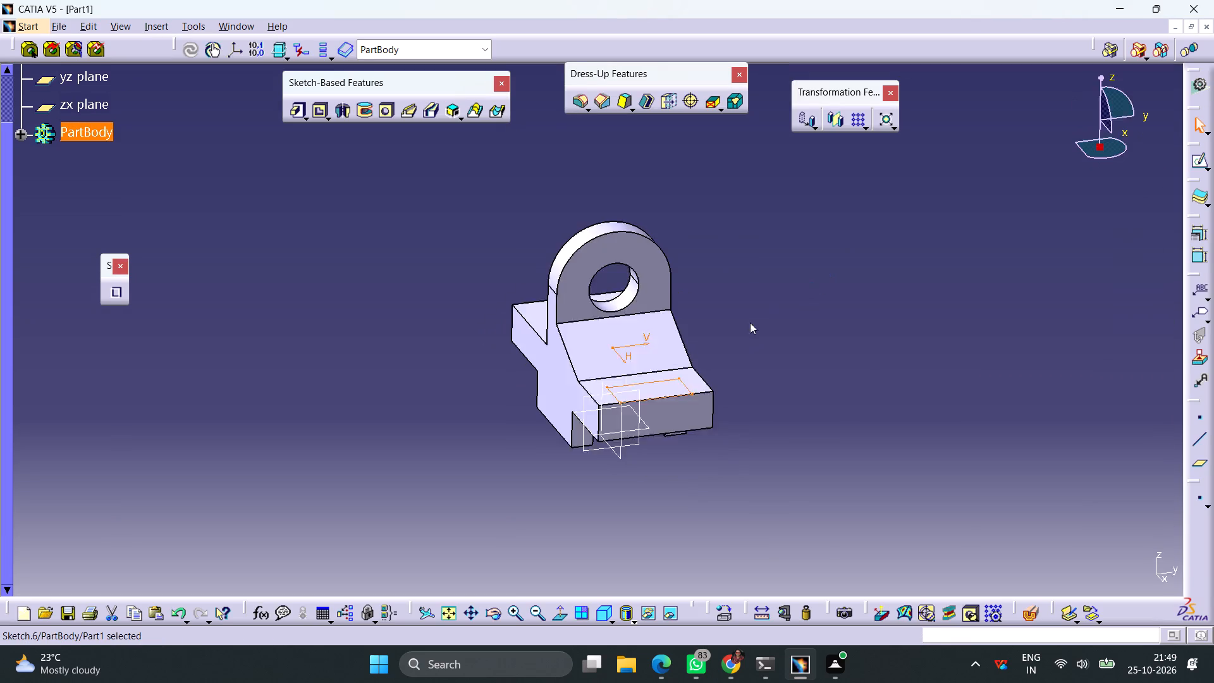
left_click(317, 111)
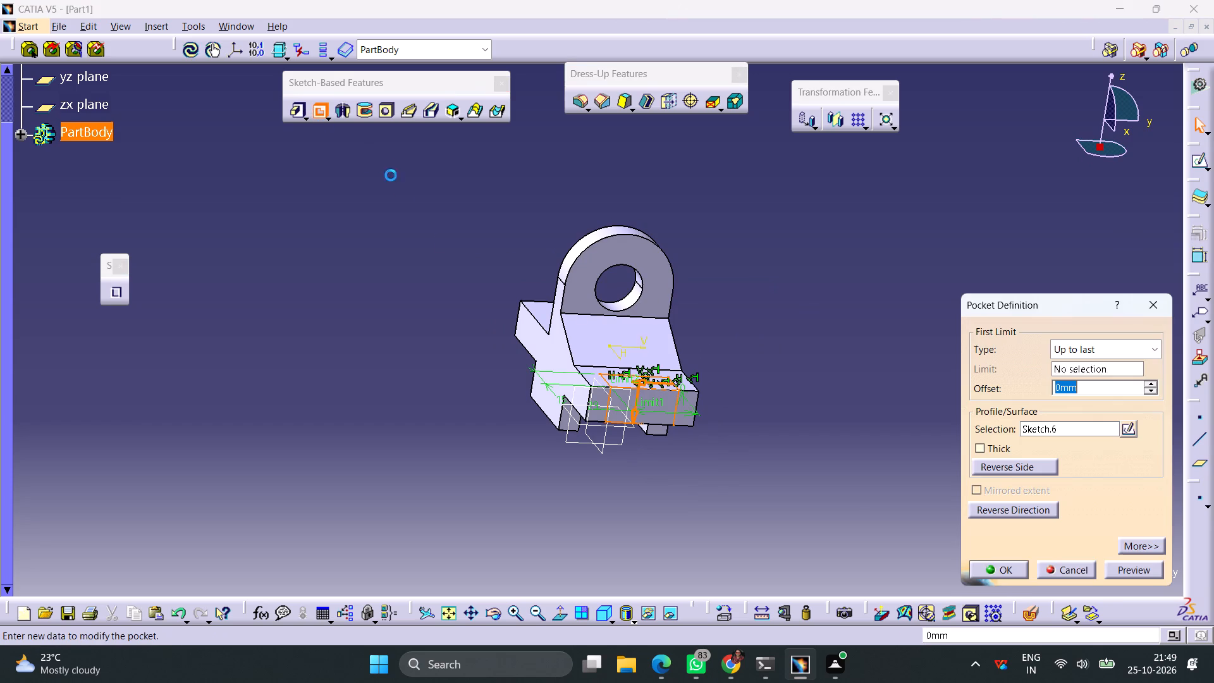
left_click(1129, 576)
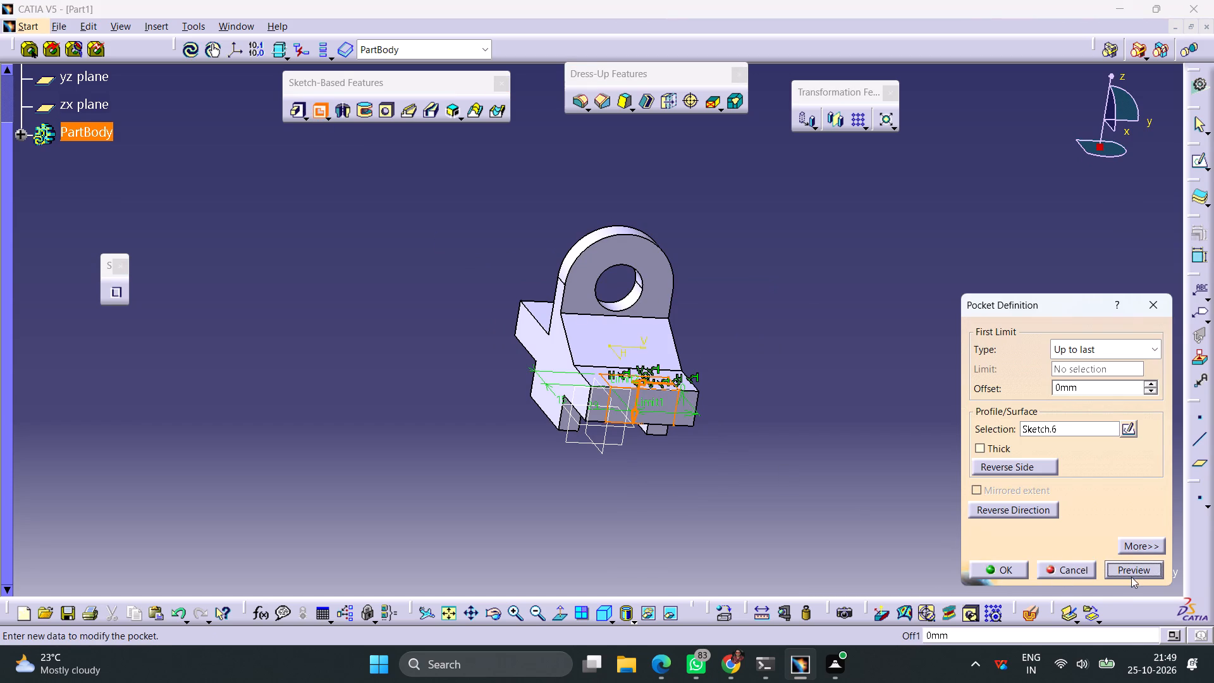
left_click(1009, 571)
left_click(864, 371)
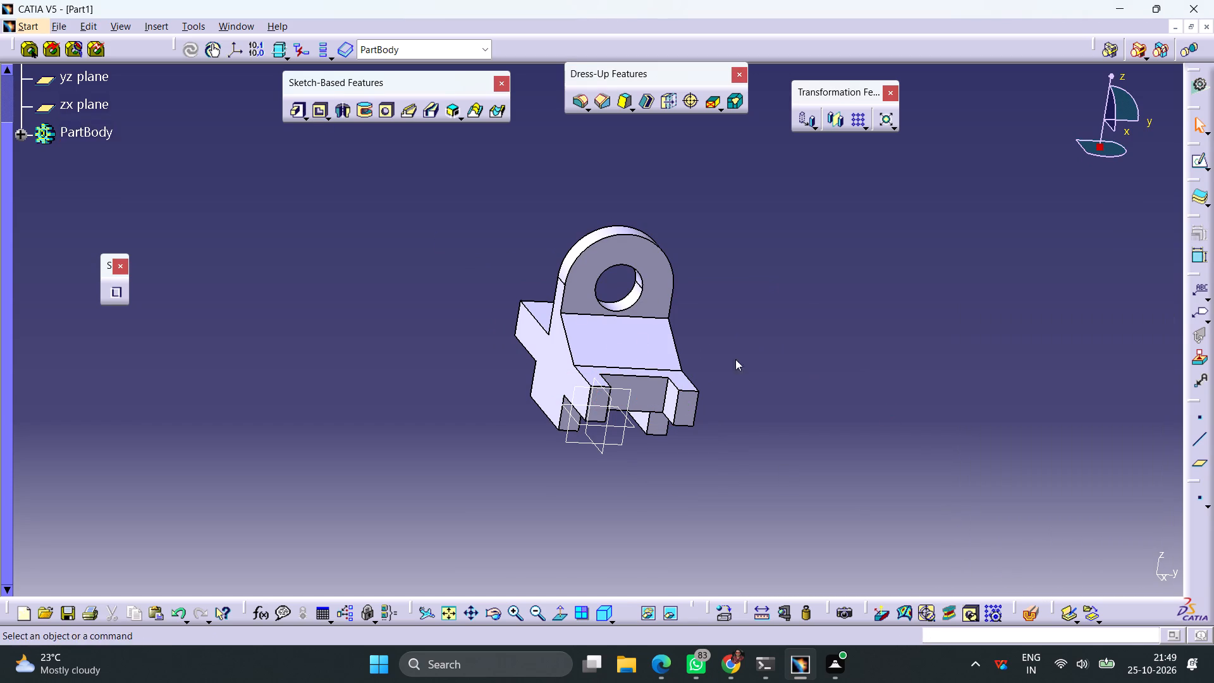
Save the part as a CATPart named Part1 in the internship folder.
left_click(60, 25)
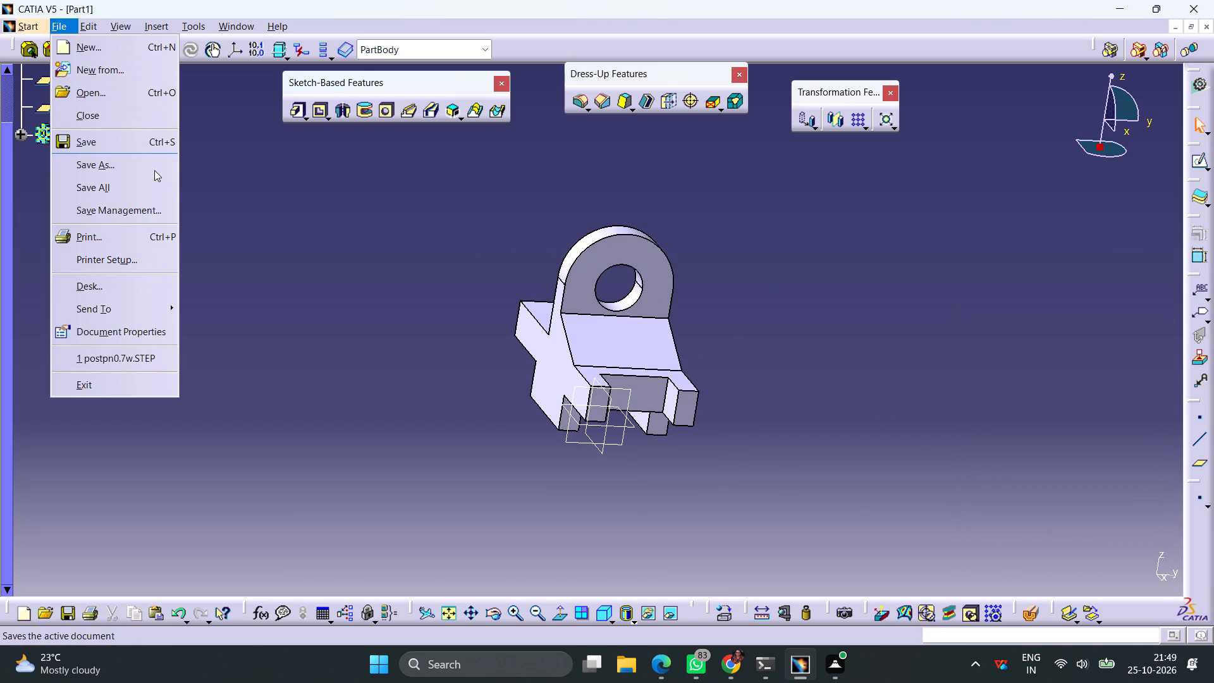
left_click(154, 170)
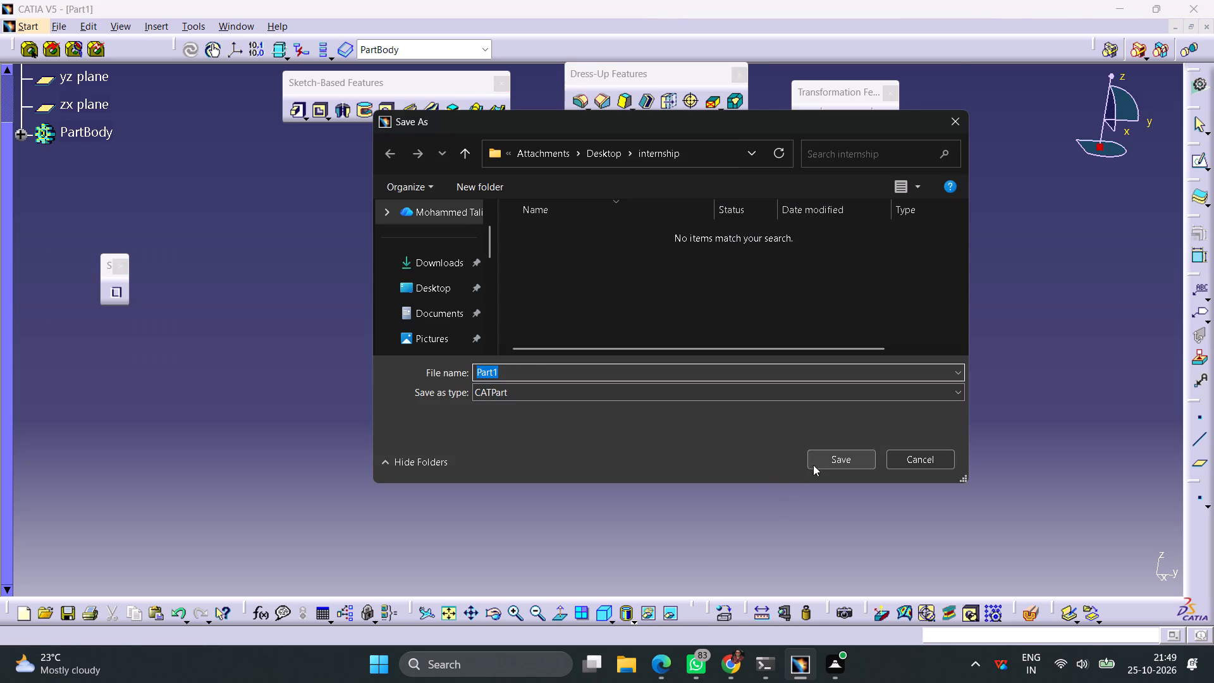
left_click(829, 462)
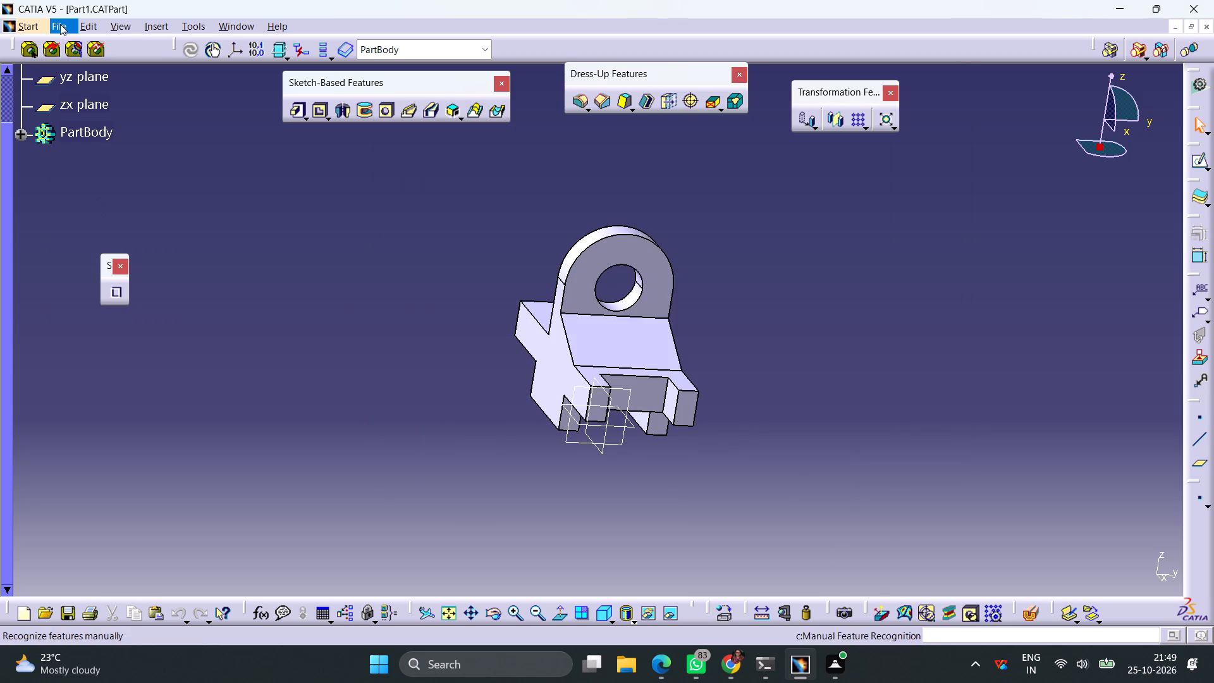
Save a copy of Part1 in igs format in the internship folder.
left_click(60, 24)
left_click(109, 162)
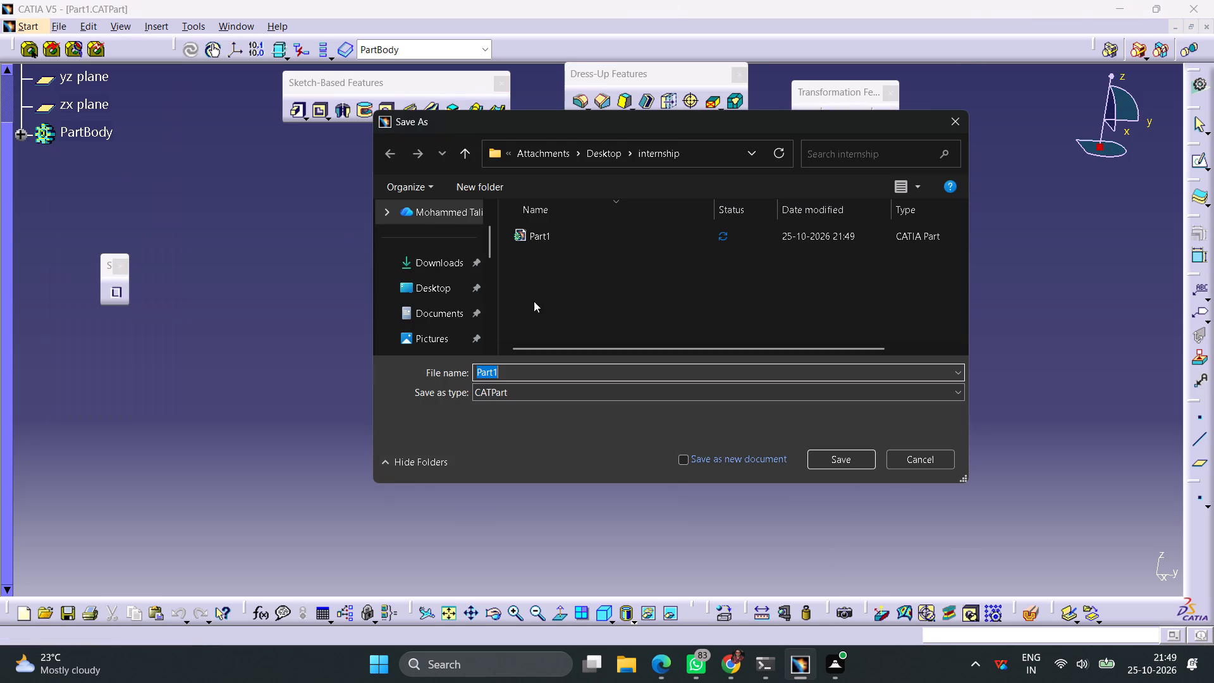
left_click(595, 391)
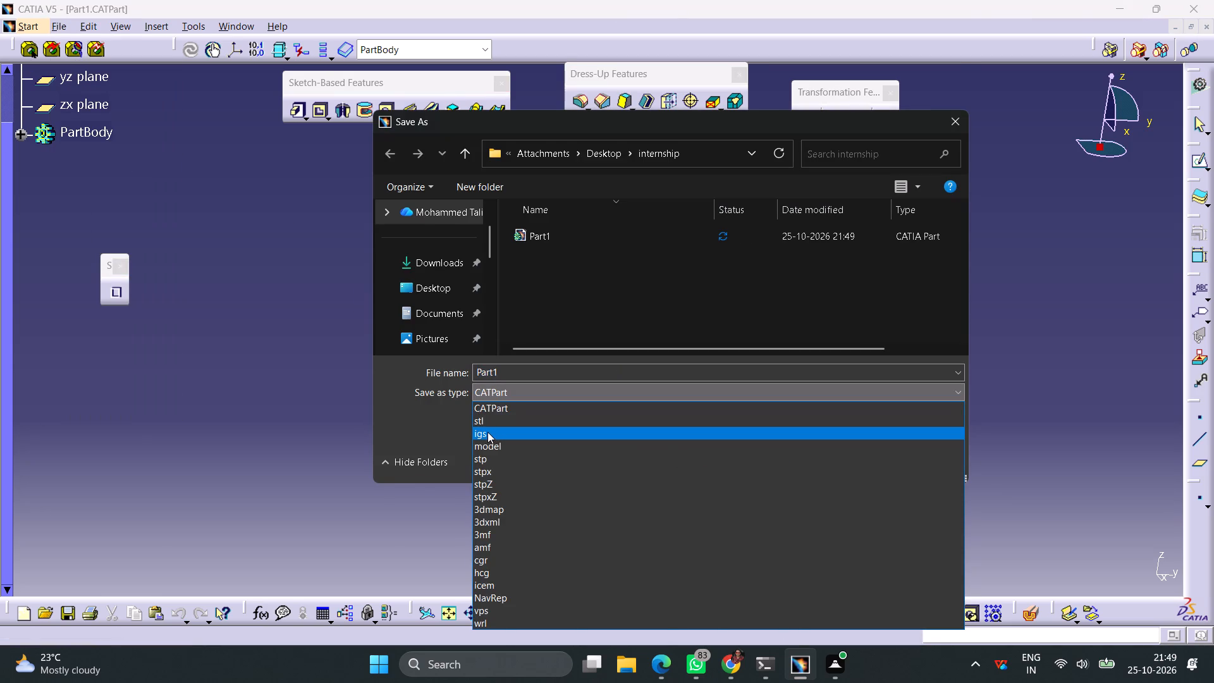
left_click(487, 432)
left_click(837, 461)
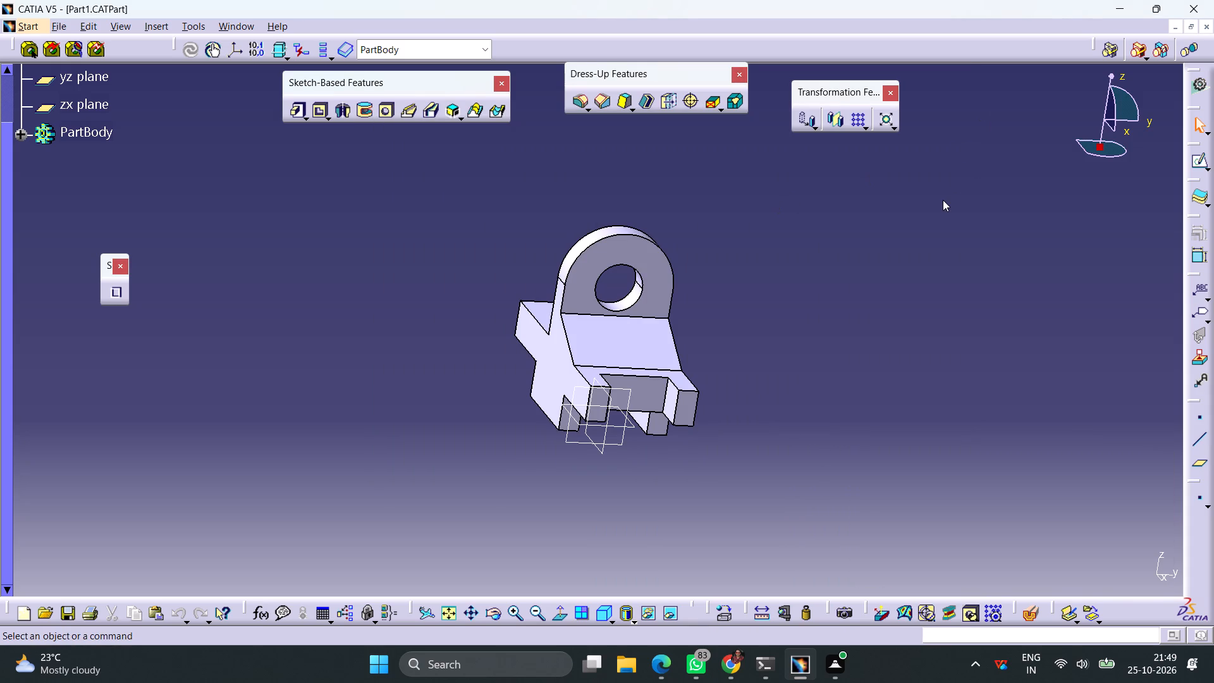
Create a new Drawing document with the default sheet settings.
key("ctrl+n")
key("d")
key("Return")
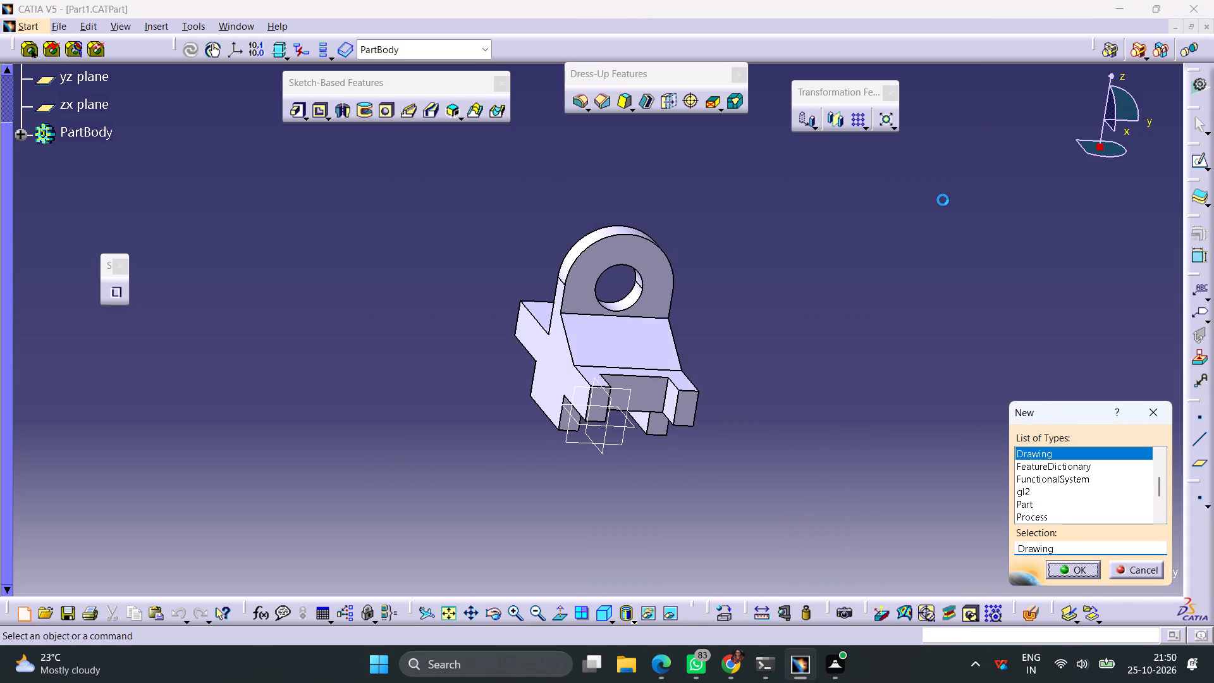
key("Return")
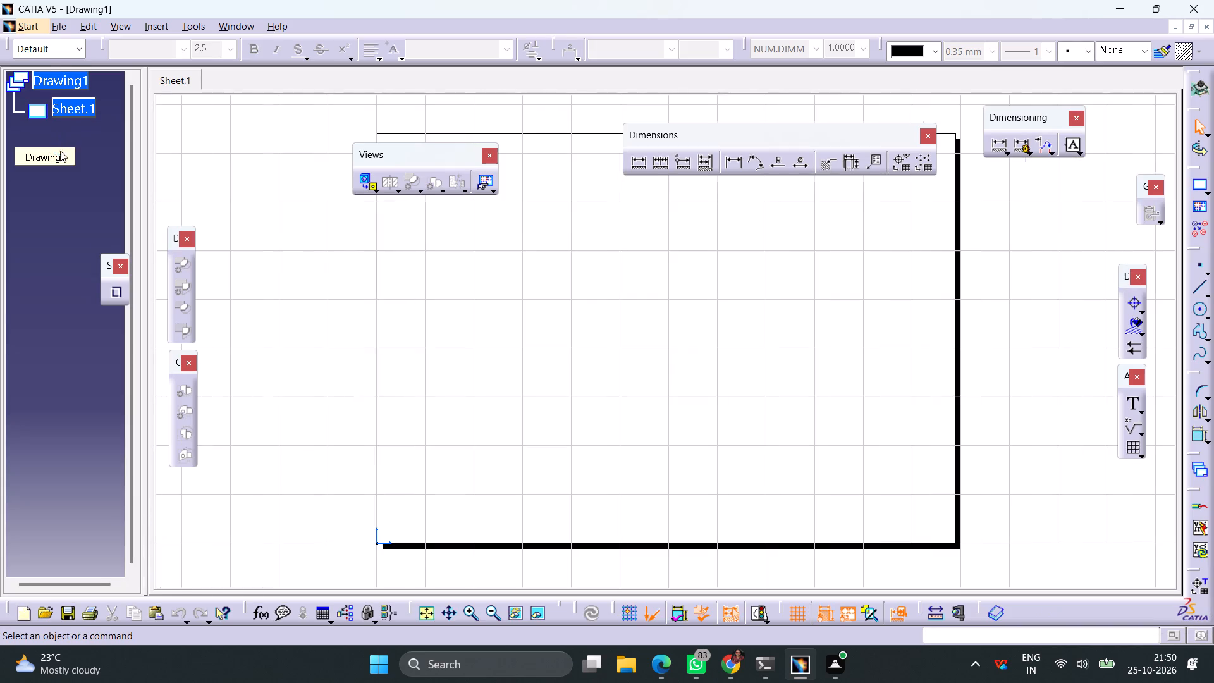
Set the projection method of Sheet.1 to third angle standard.
right_click(75, 108)
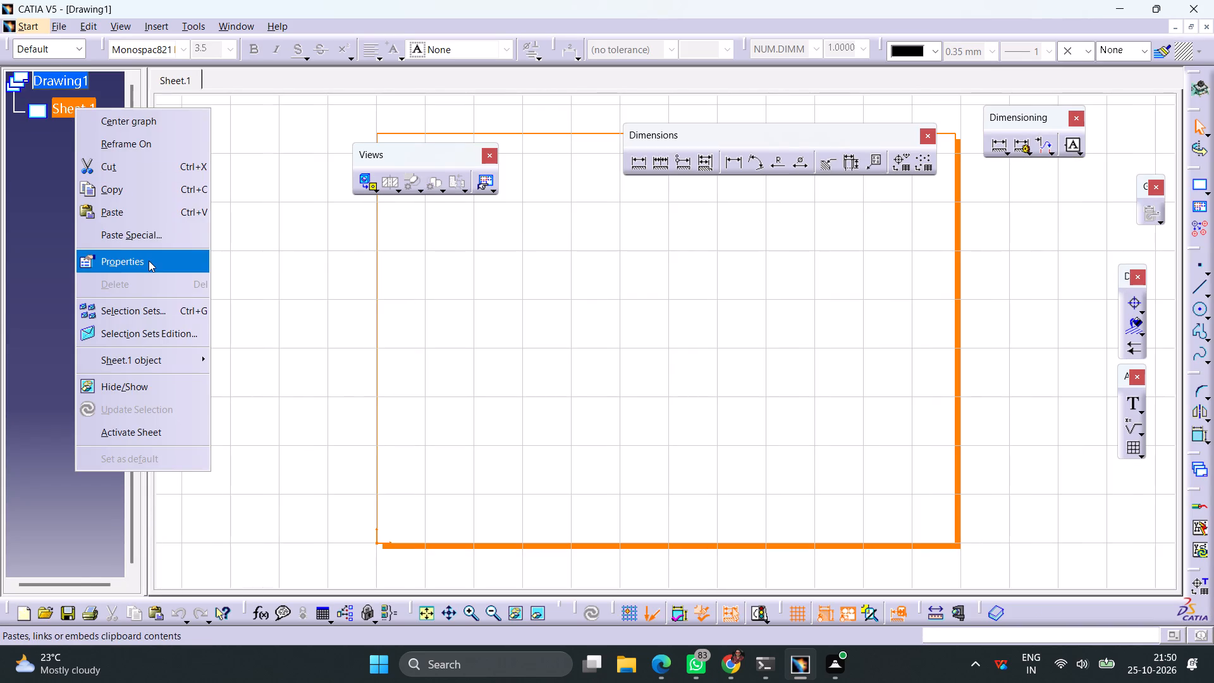
left_click(149, 262)
left_click(860, 386)
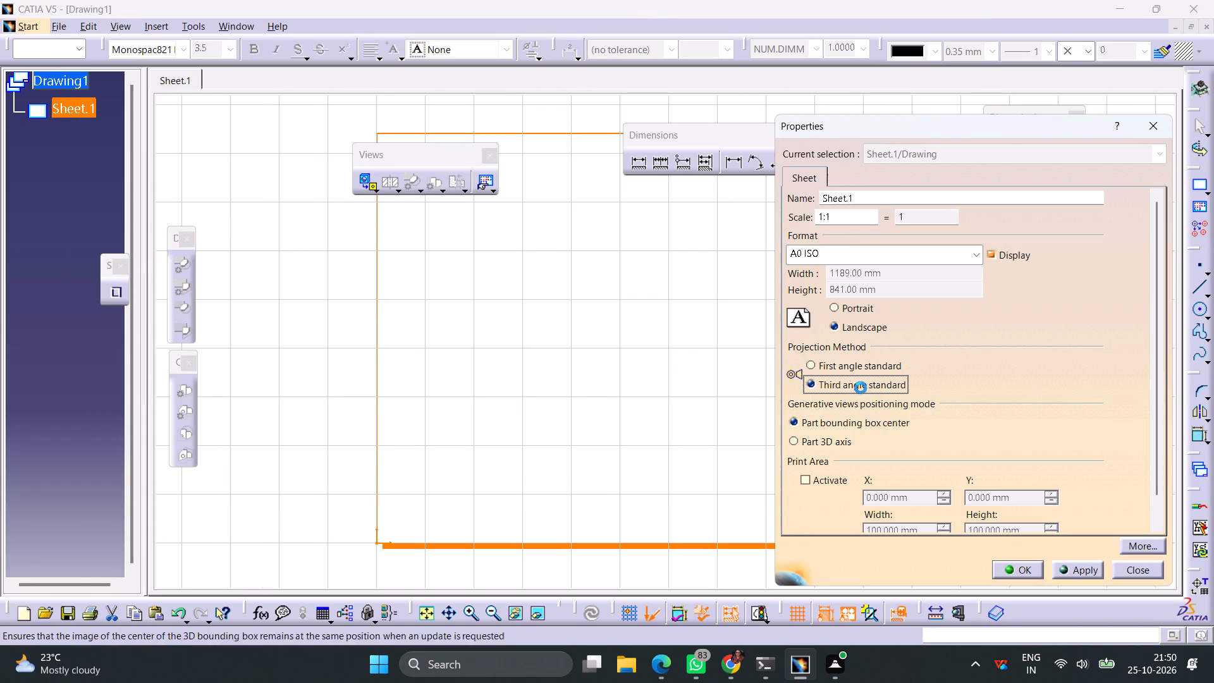
left_click(1084, 573)
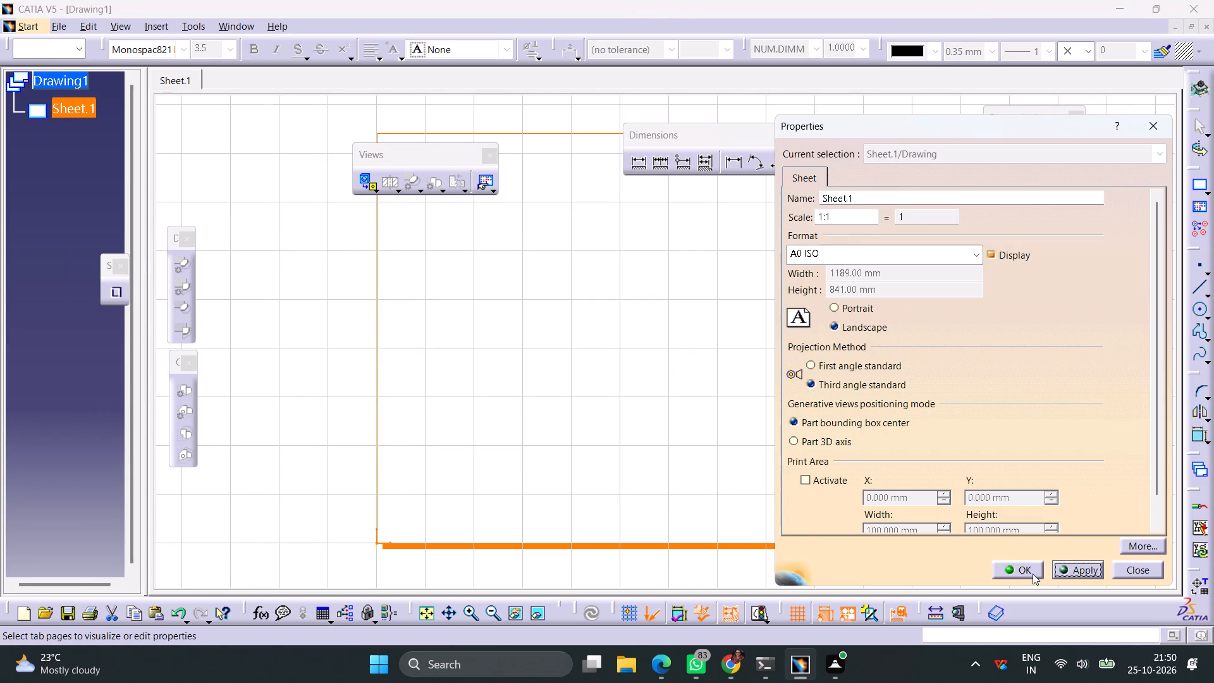
left_click(1021, 571)
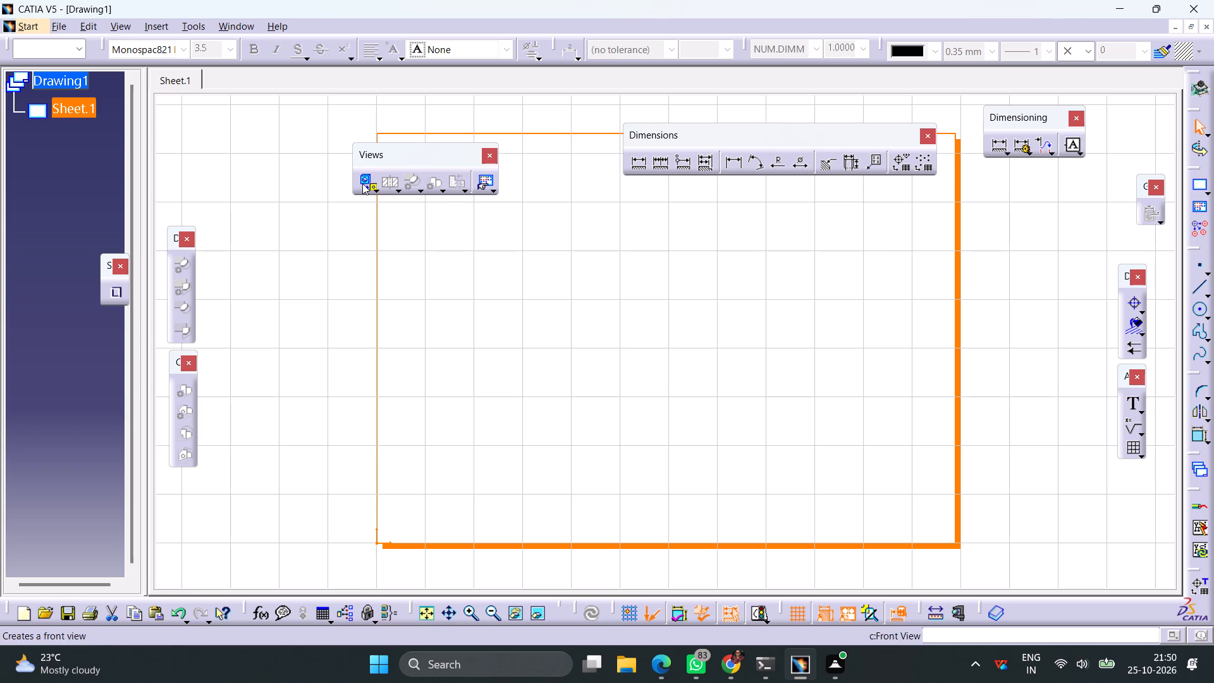
Create a front view from the stepped side profile of Part1 and place it in the lower left area of the sheet.
left_click(364, 183)
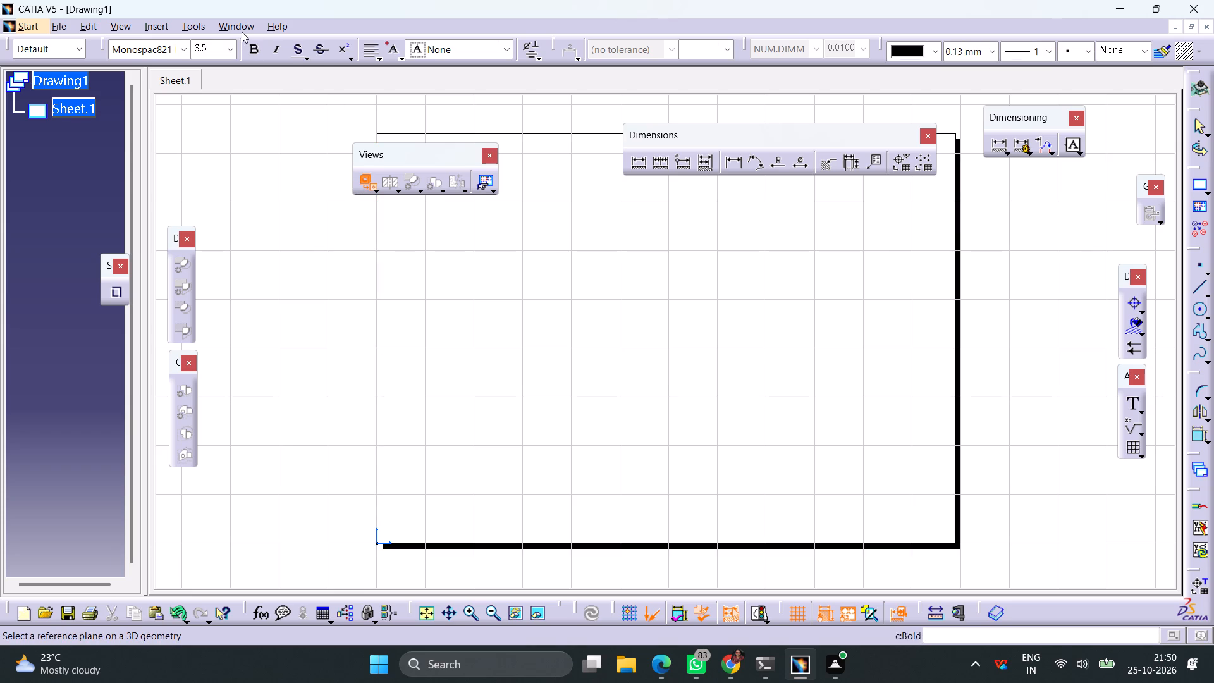
left_click(236, 28)
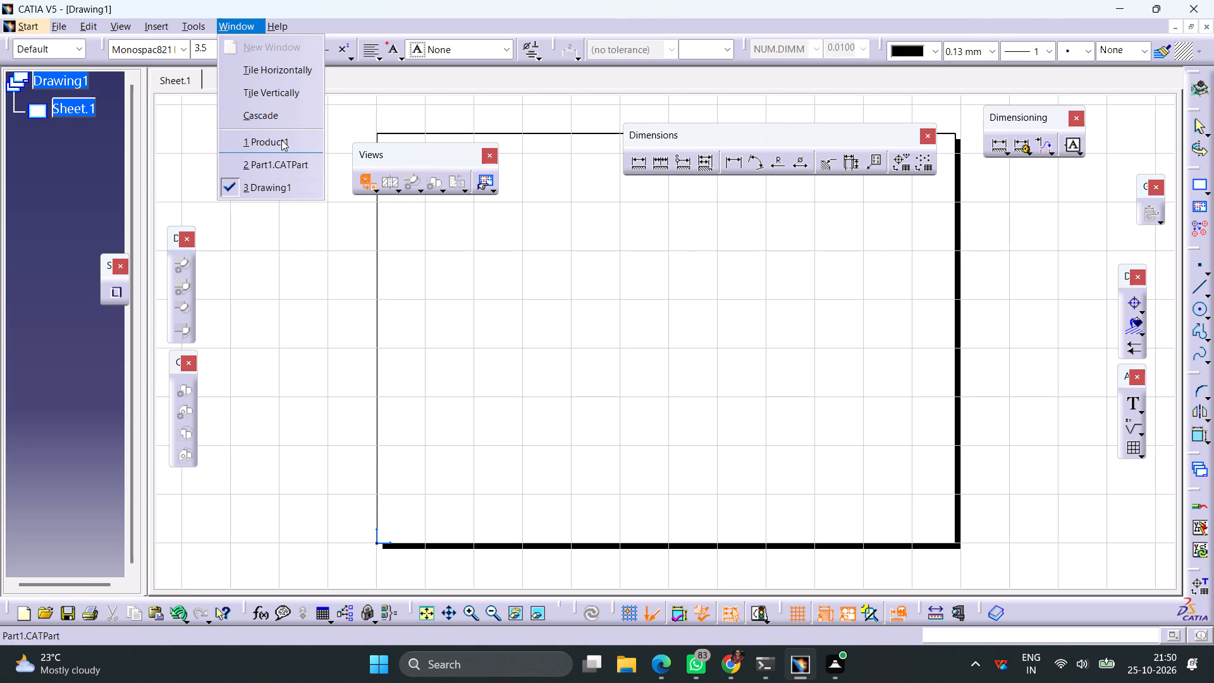
left_click(288, 167)
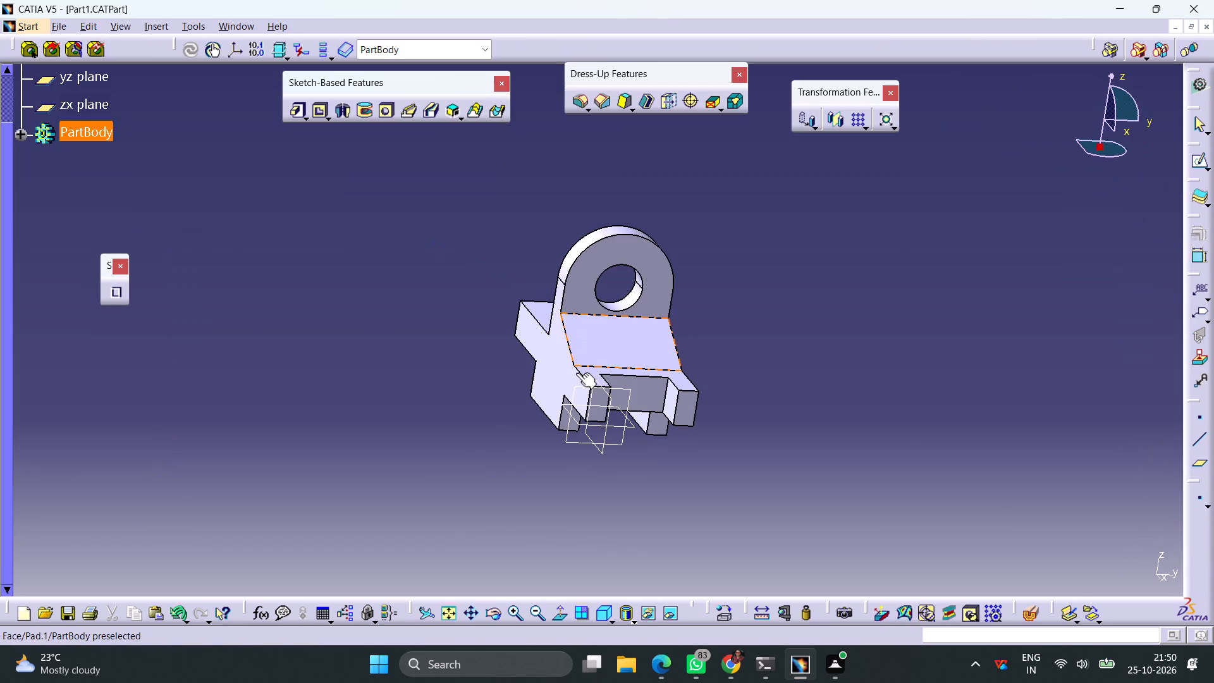
middle_click_drag(793, 407, 575, 351)
right_click_drag(785, 405, 575, 351)
left_click(611, 353)
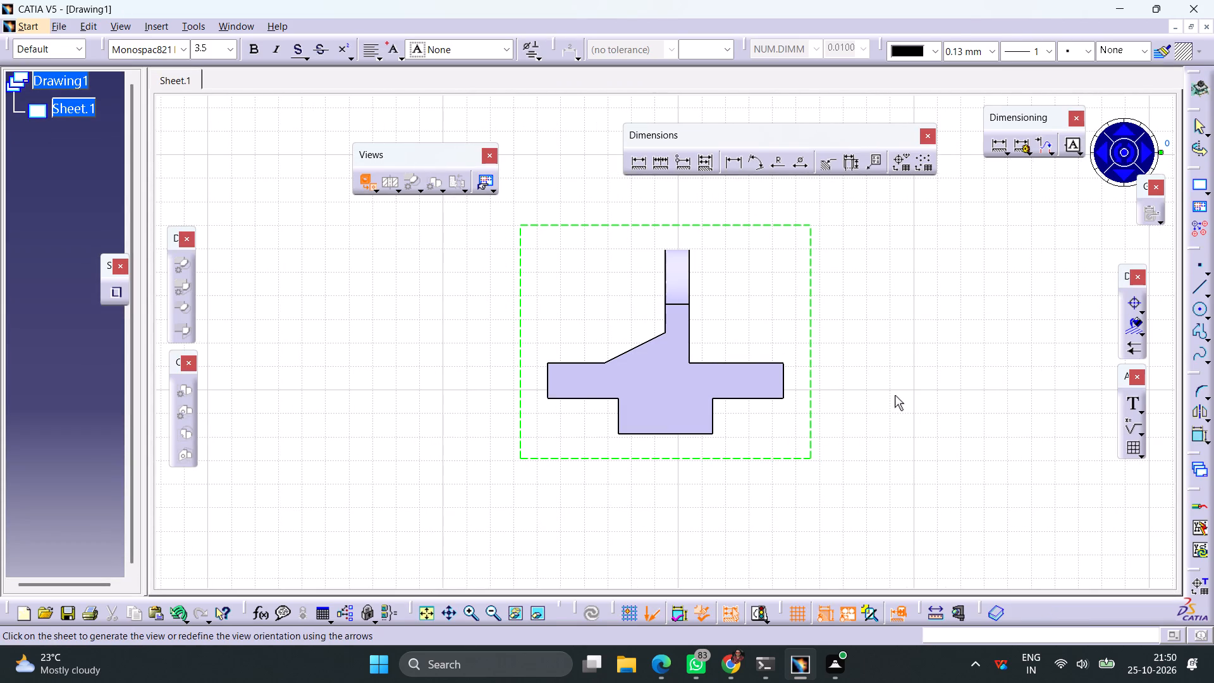
middle_click_drag(895, 395, 826, 481, "ctrl")
middle_click_drag(803, 432, 881, 377)
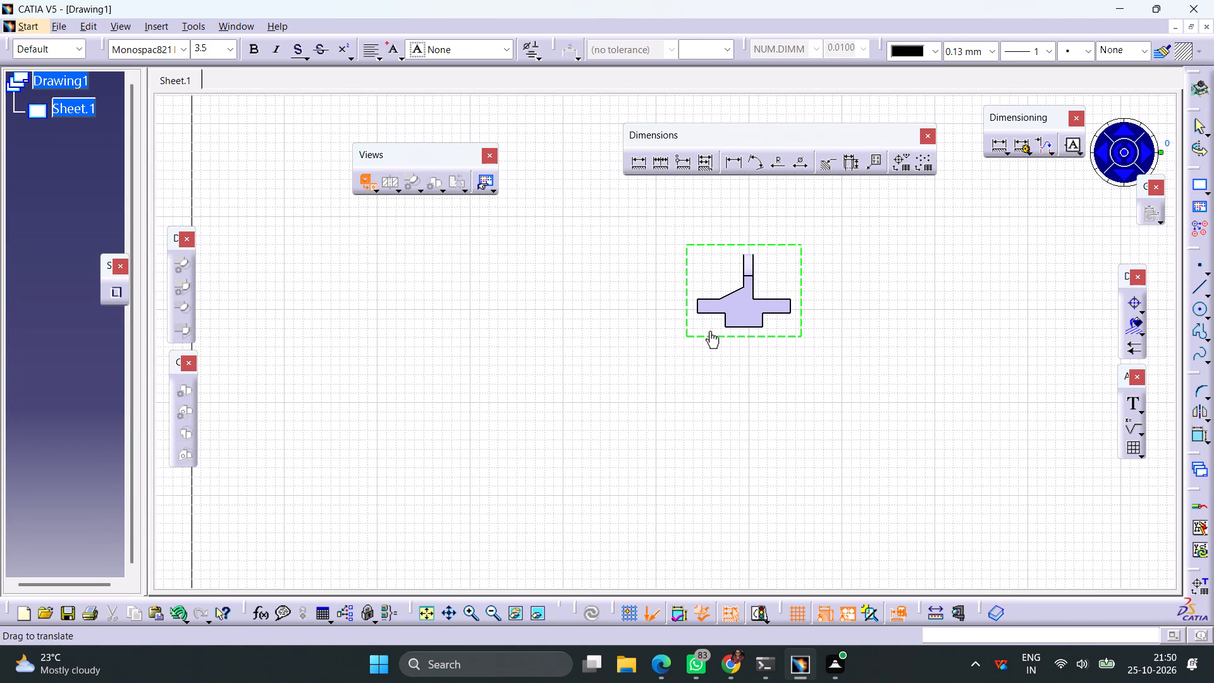
left_click_drag(707, 333, 450, 455)
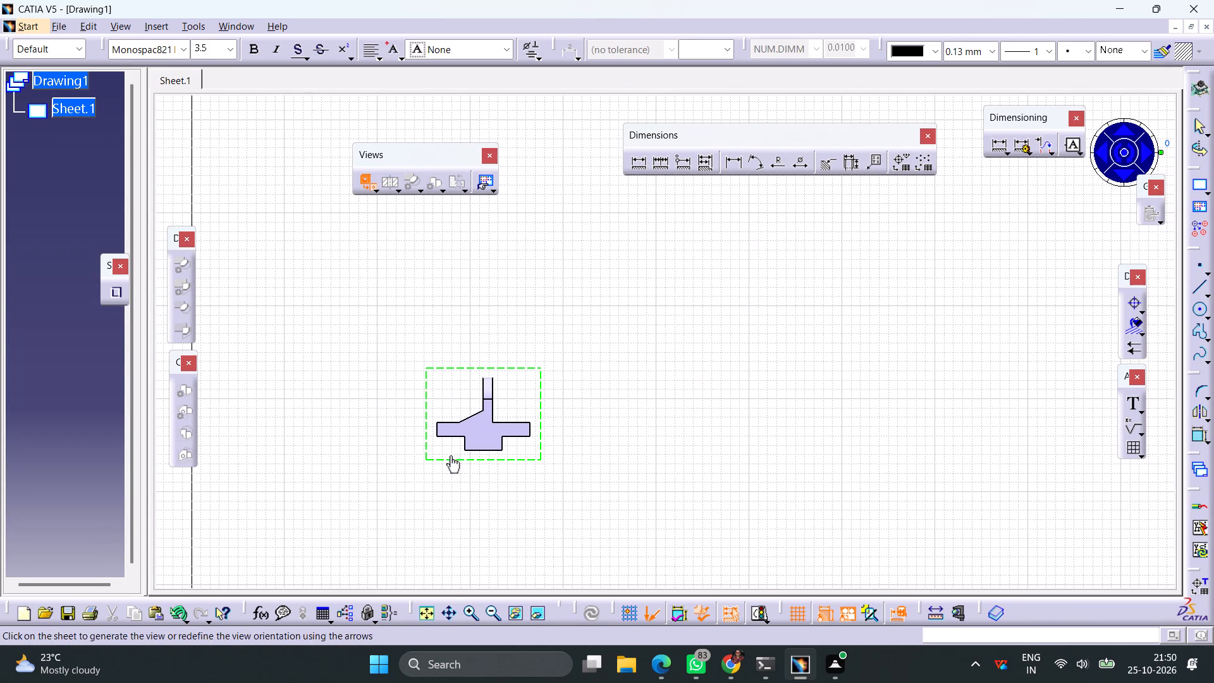
left_click_drag(450, 455, 449, 454)
left_click(560, 440)
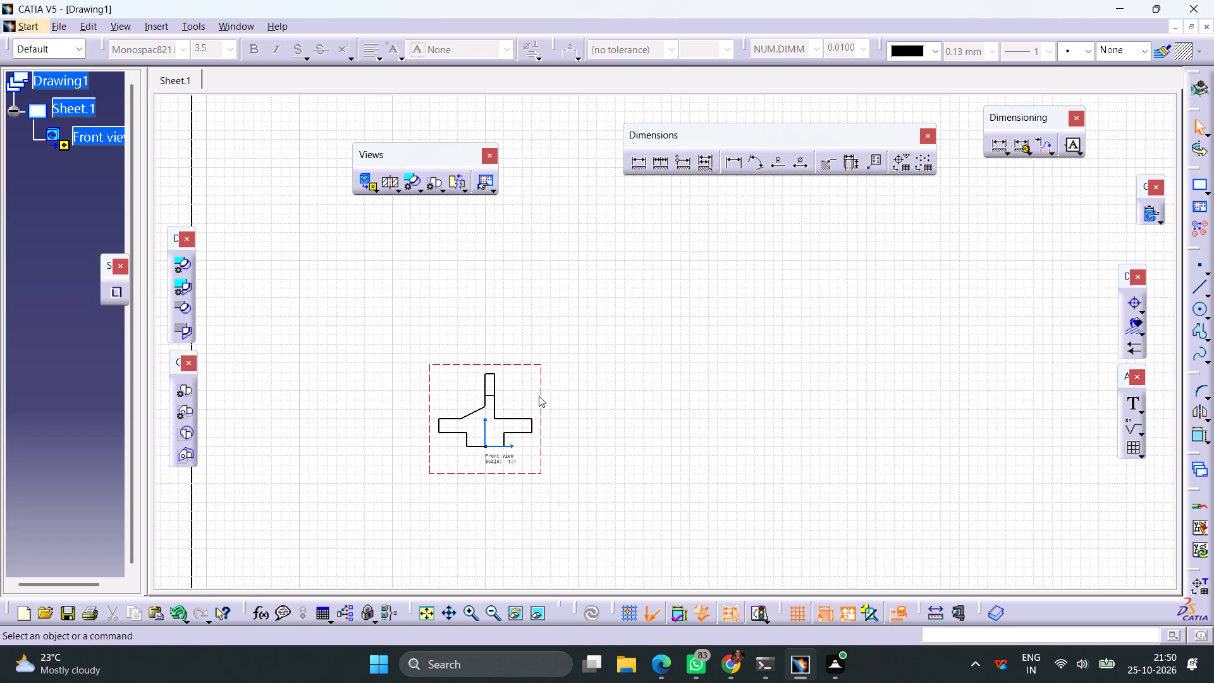
Set the front view's scale to 2:1 and enable its hidden lines, center lines and axes.
right_click(541, 391)
left_click(594, 119)
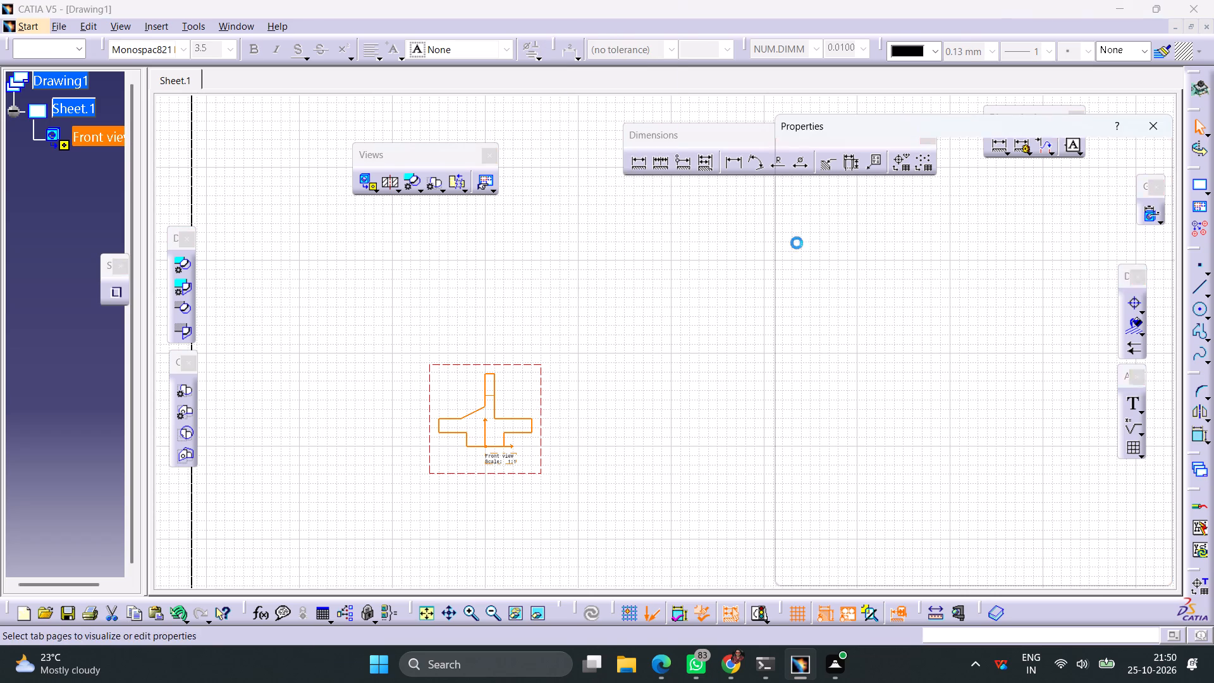
left_click(804, 337)
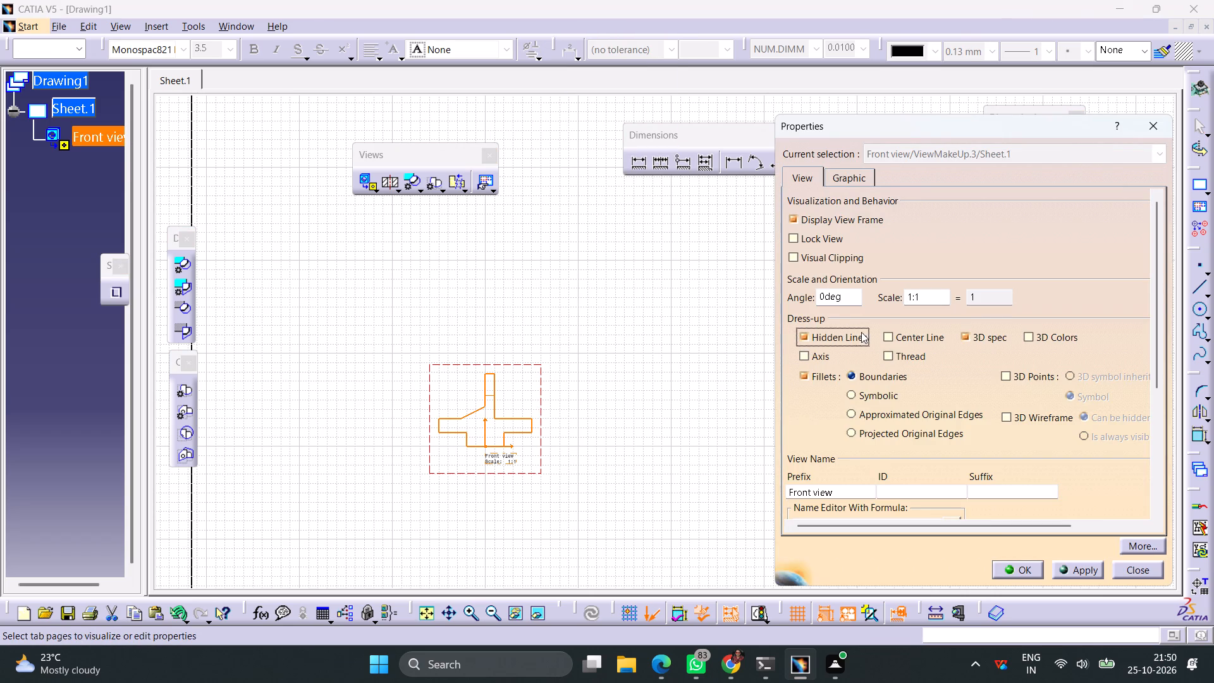
left_click(892, 336)
left_click(809, 355)
left_click(907, 297)
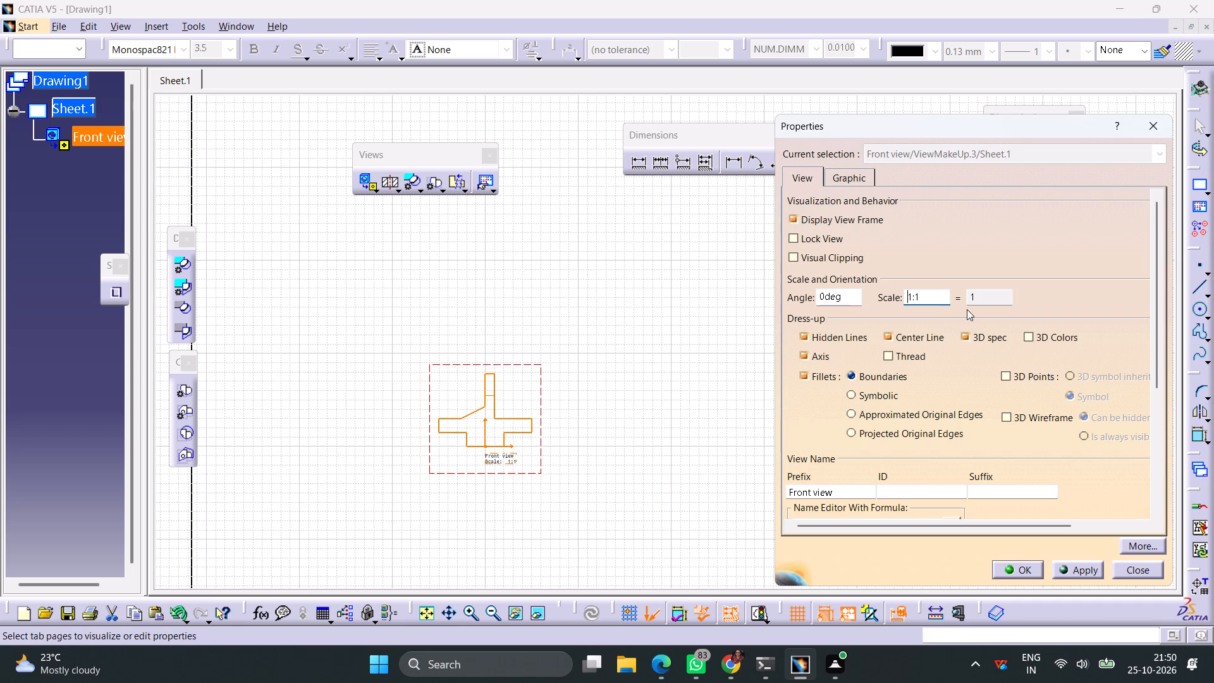
key("Right")
key("BackSpace")
key("2")
key("Return")
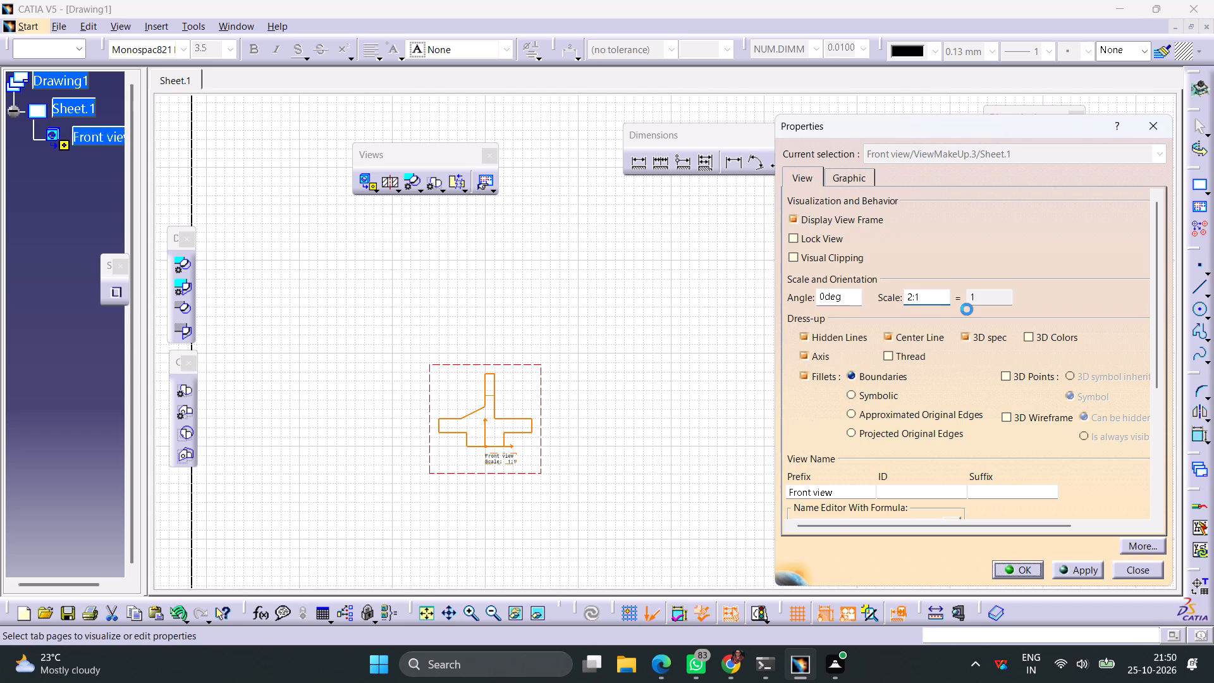
left_click(654, 403)
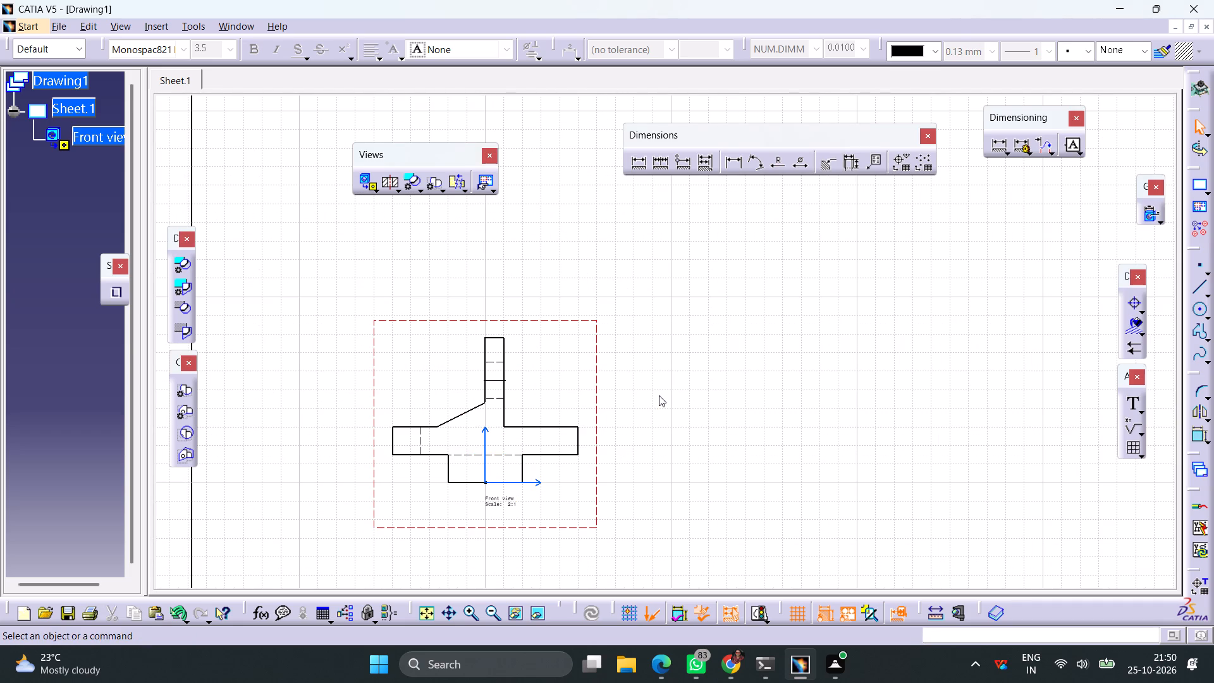
Project a right view from the front view and place it beside it, showing the rounded wall with its hole.
left_click(378, 192)
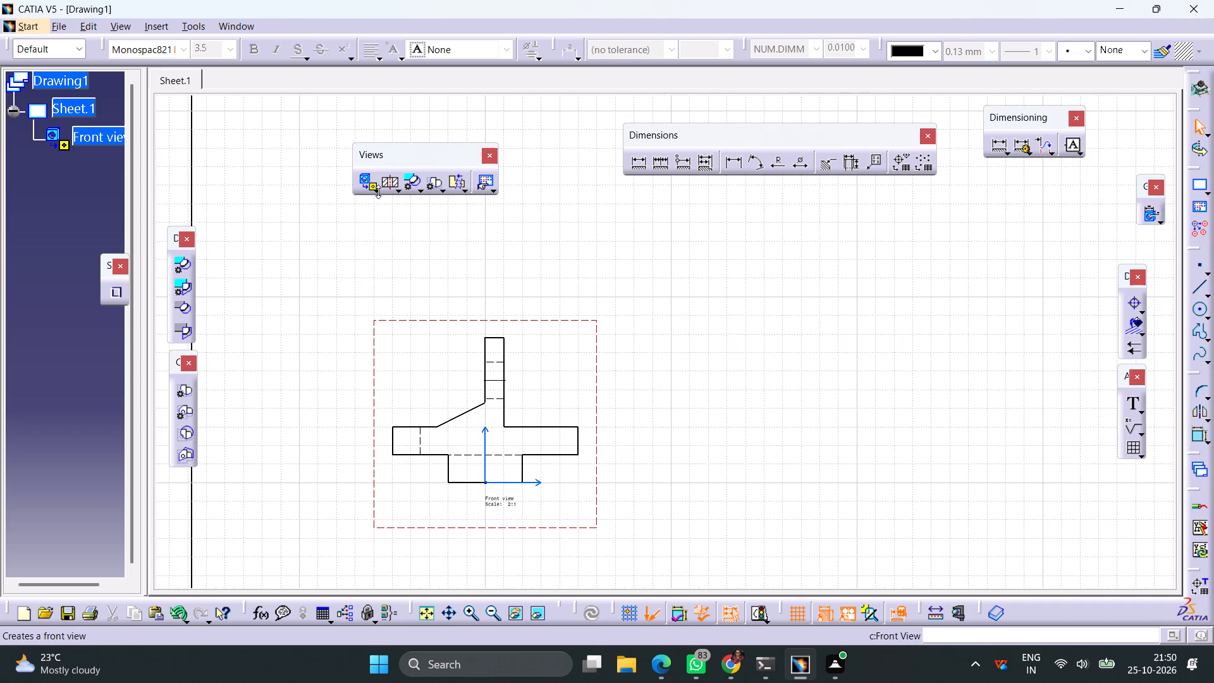
left_click(466, 211)
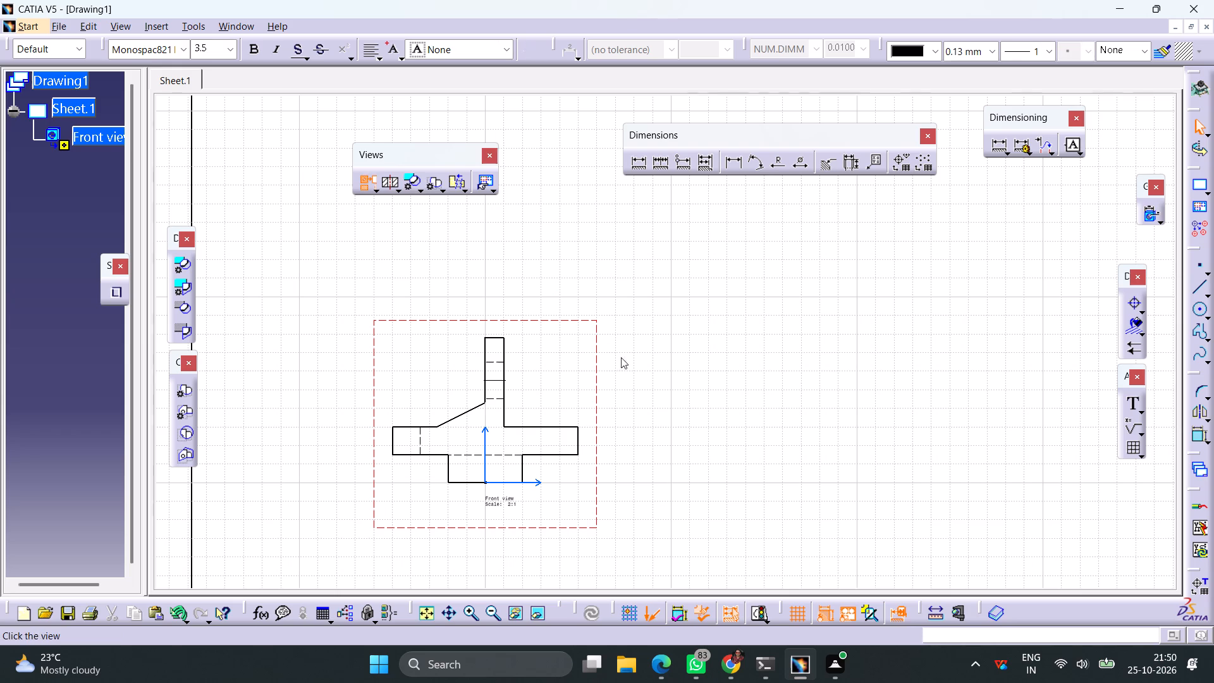
left_click(764, 412)
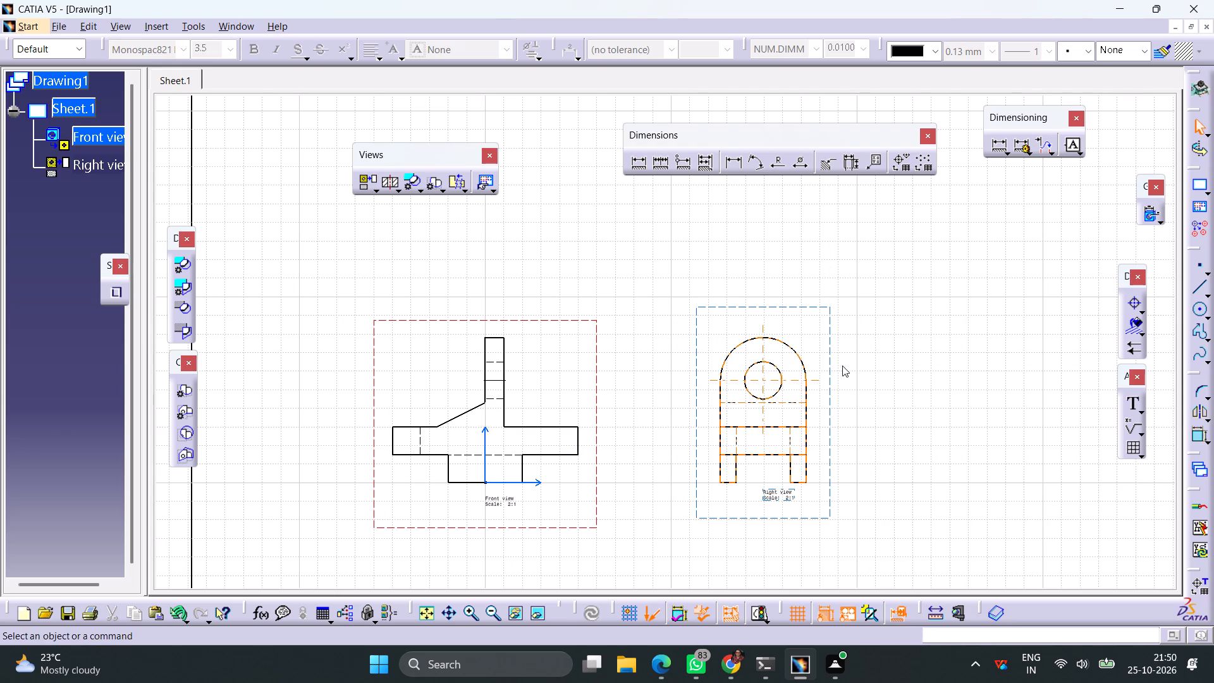
Start another Front View of Part1 as seen from above and rotate its preview by 180 degrees.
middle_click_drag(880, 336, 873, 389, "ctrl")
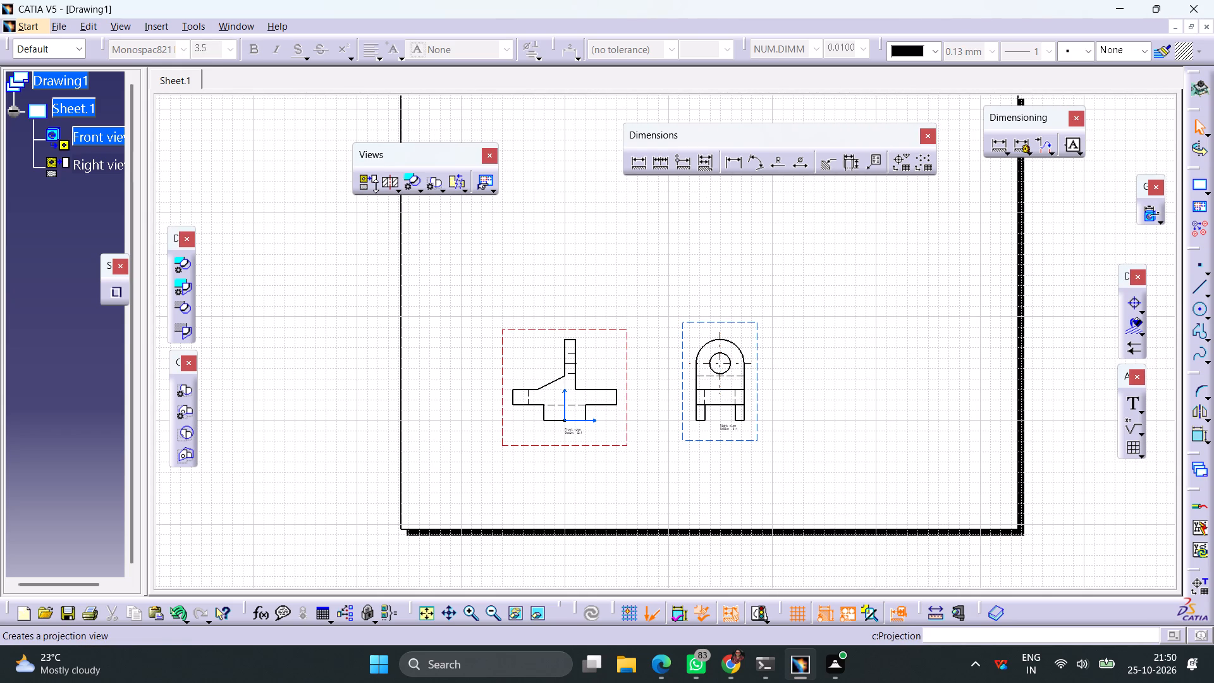
left_click(377, 188)
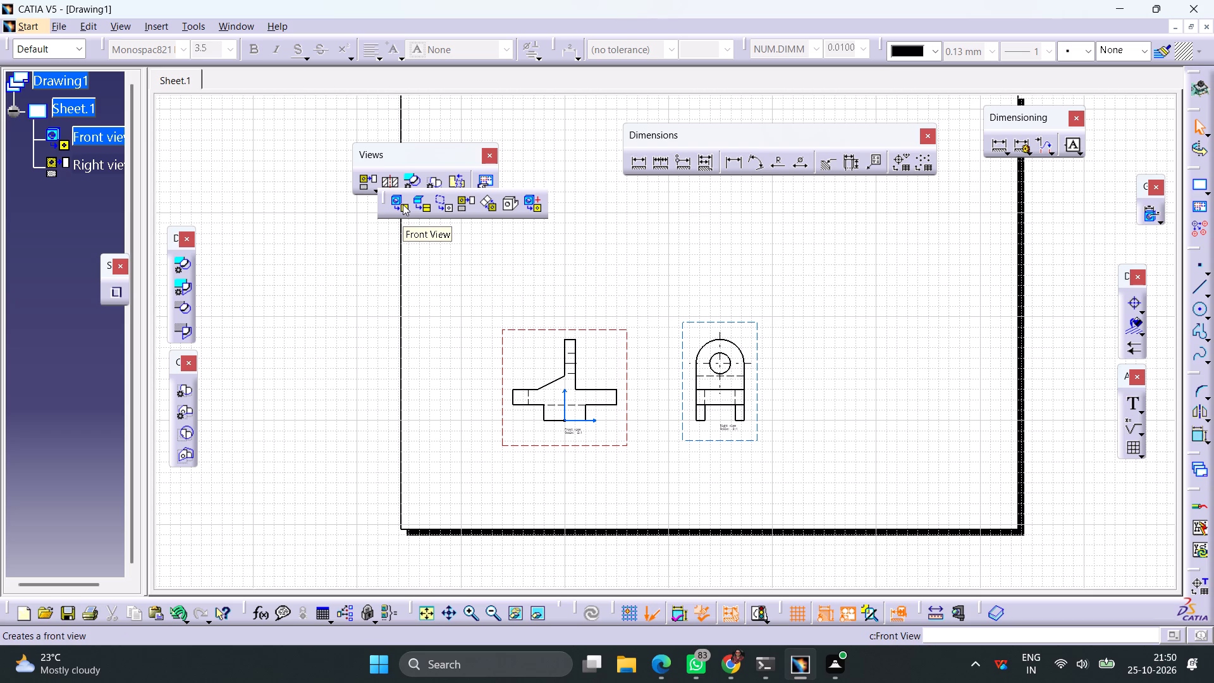
left_click(402, 204)
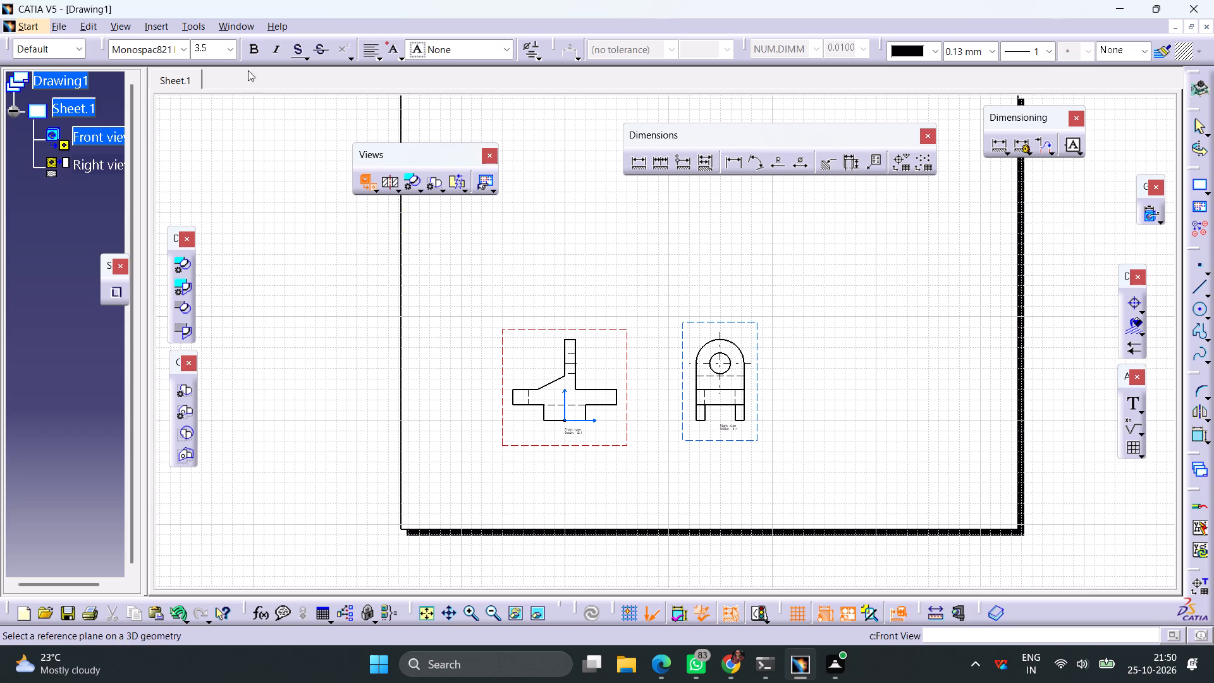
left_click(192, 22)
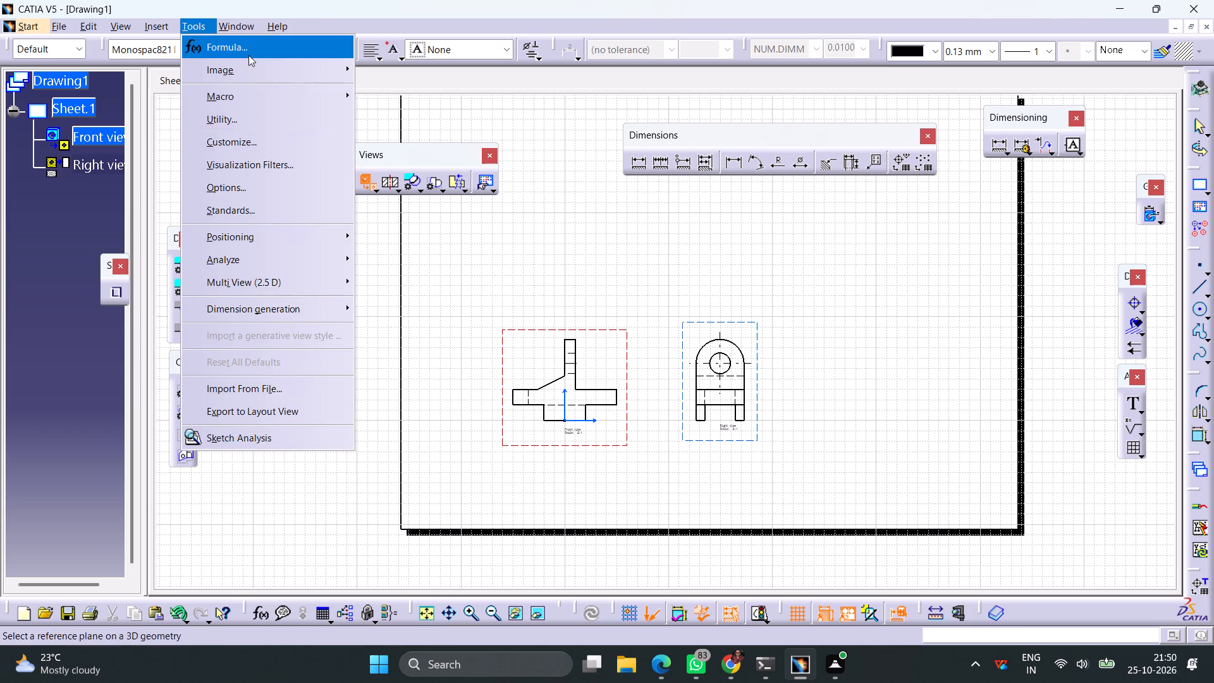
left_click(278, 159)
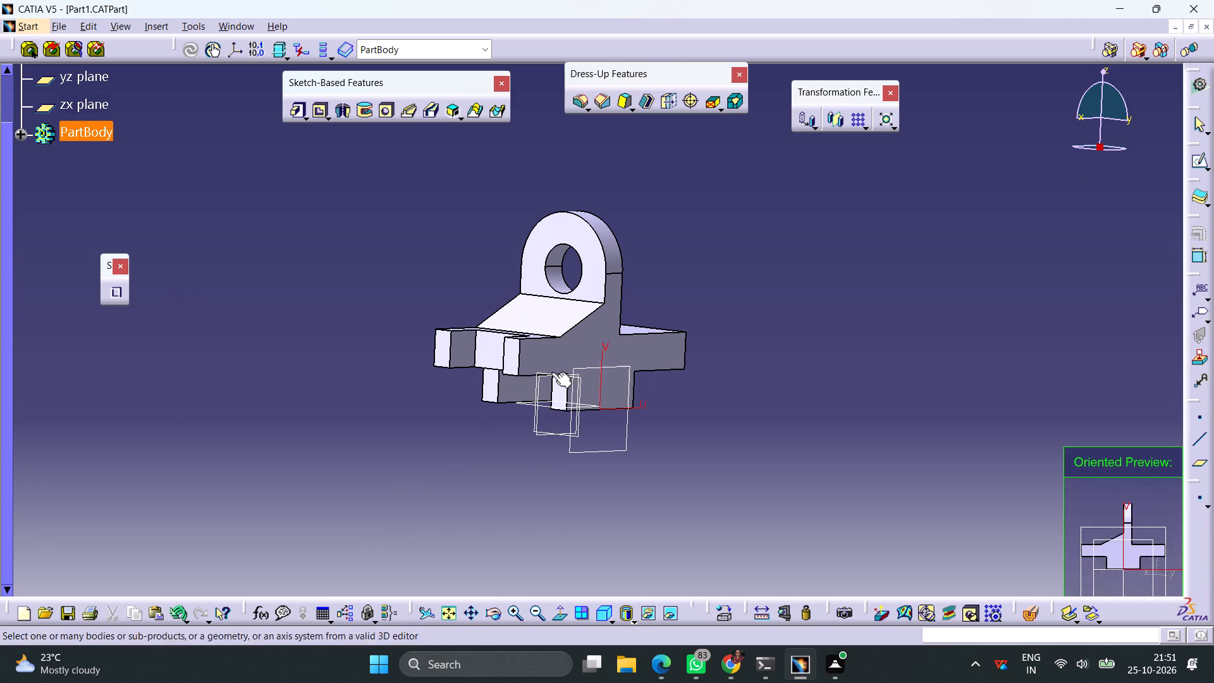
left_click(551, 407)
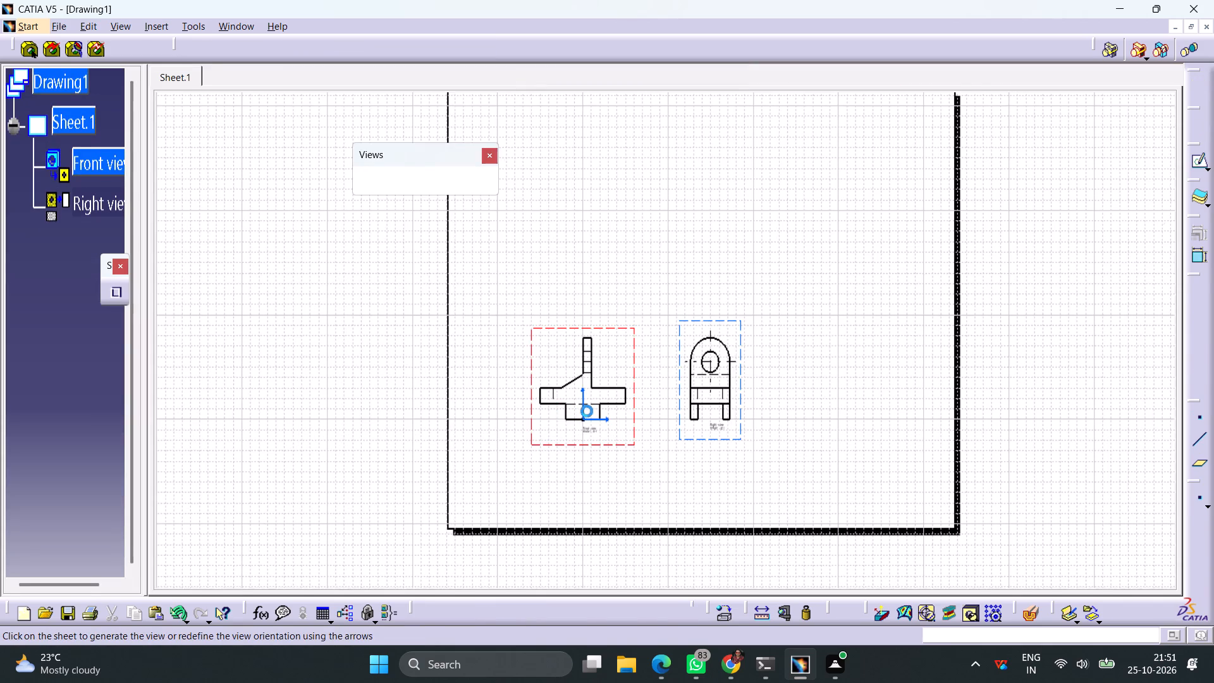
middle_click_drag(763, 465, 758, 502, "ctrl")
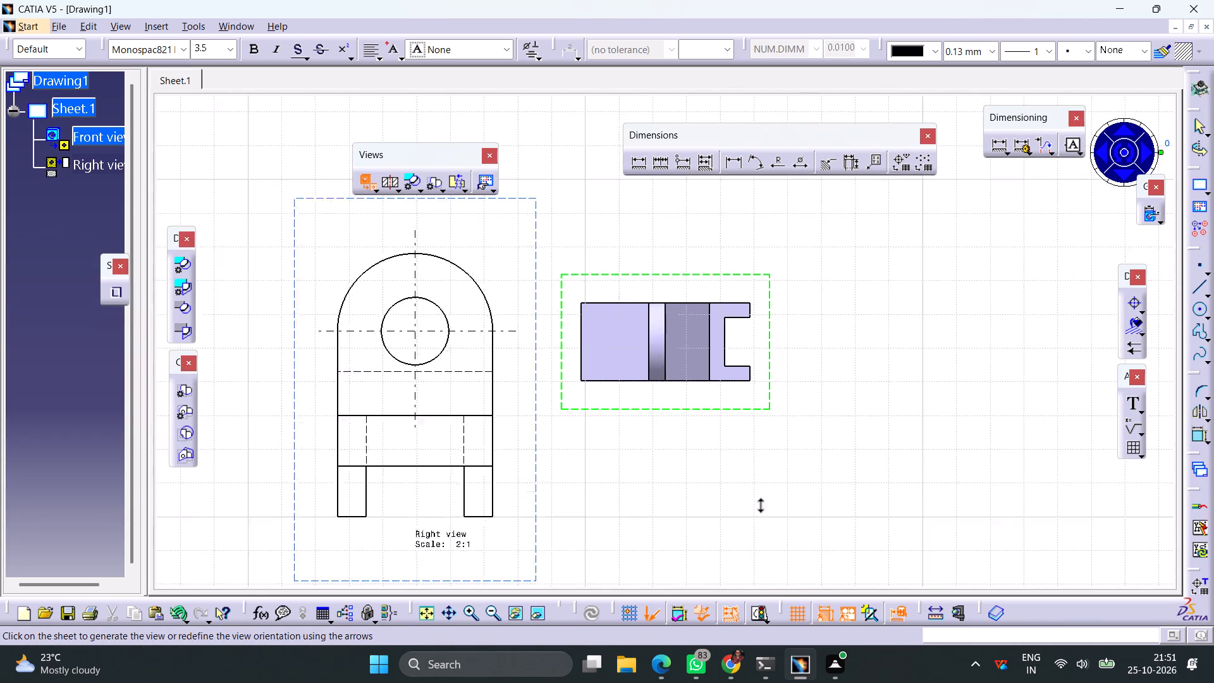
middle_click_drag(758, 502, 757, 536, "ctrl")
middle_click_drag(720, 435, 725, 472, "ctrl")
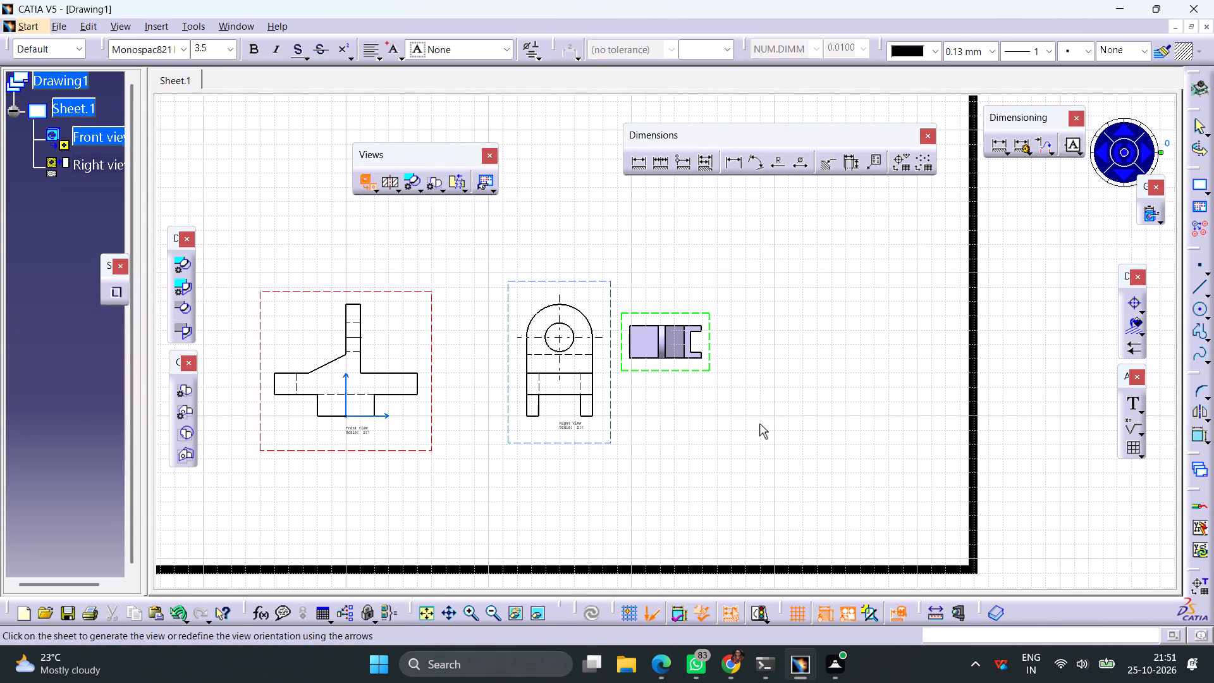
left_click(1117, 160)
left_click(1117, 160)
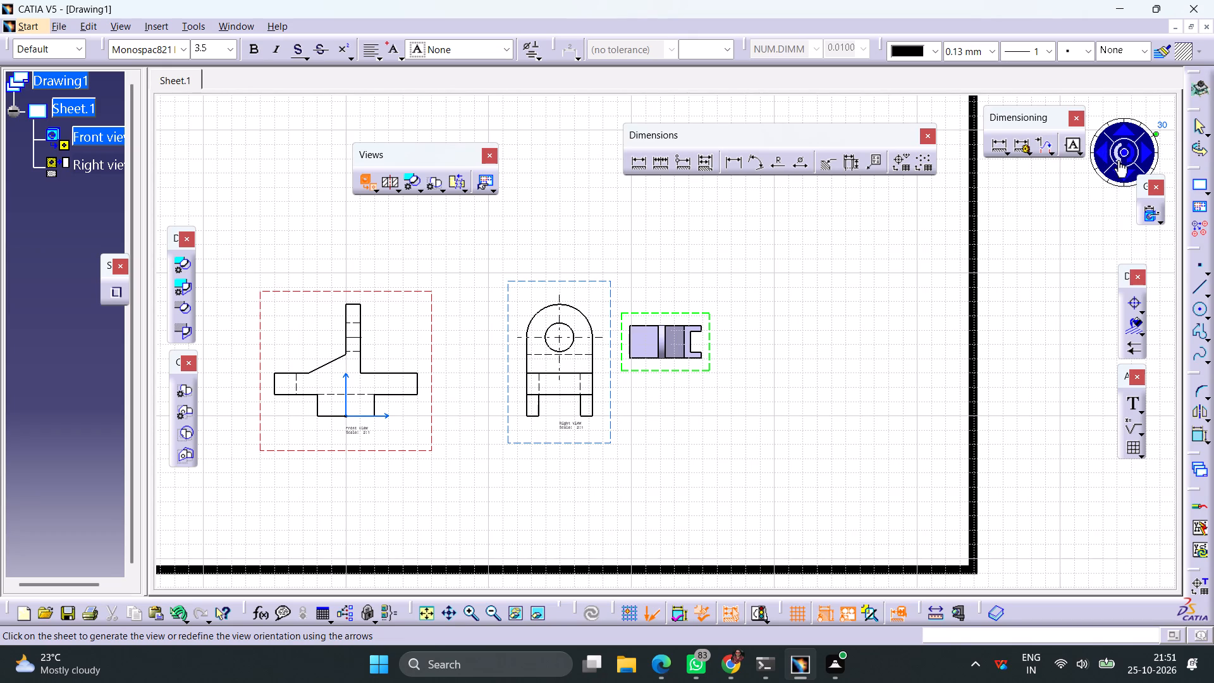
left_click(1117, 160)
left_click(1117, 160)
left_click(1117, 160)
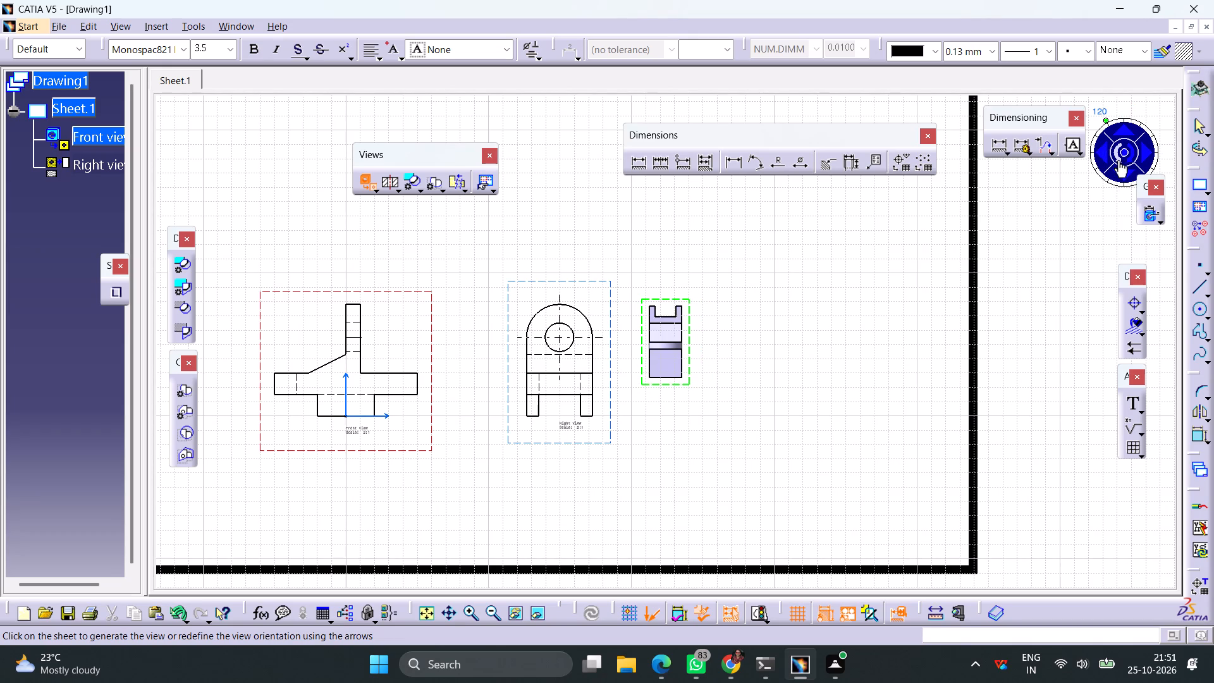
left_click(1117, 160)
left_click(1117, 160)
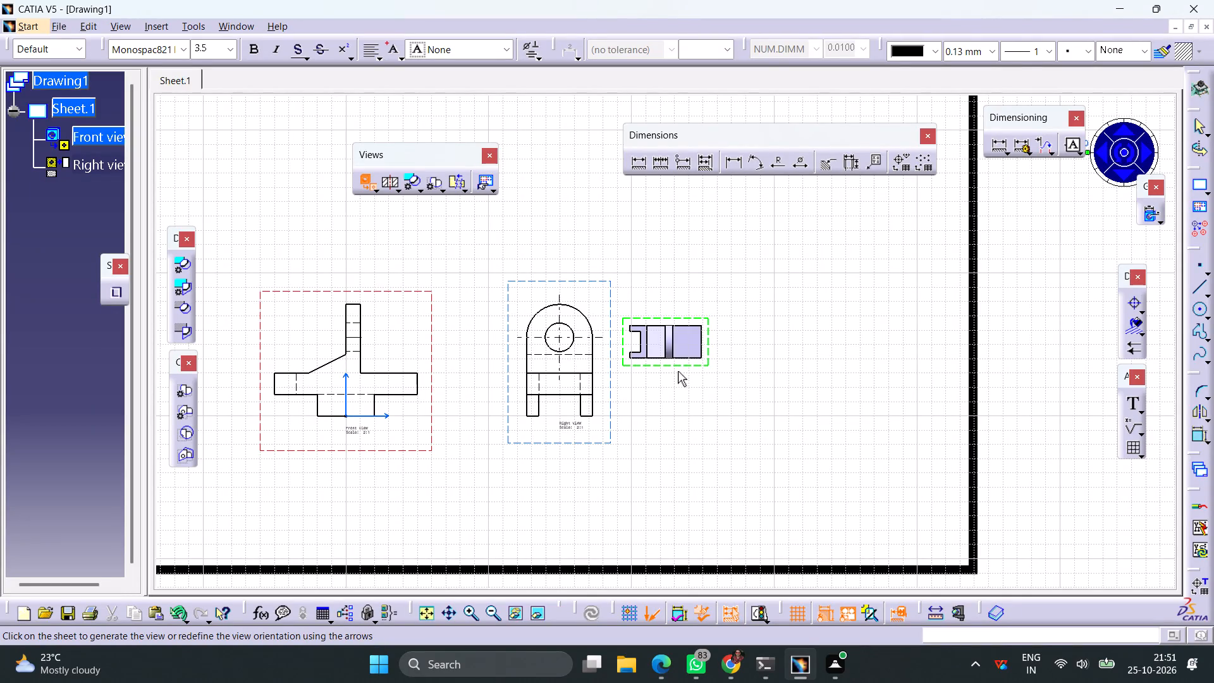
Position the rotated view from above over the existing front view and generate it on the sheet.
left_click_drag(671, 365, 350, 259)
middle_click_drag(443, 298, 445, 305)
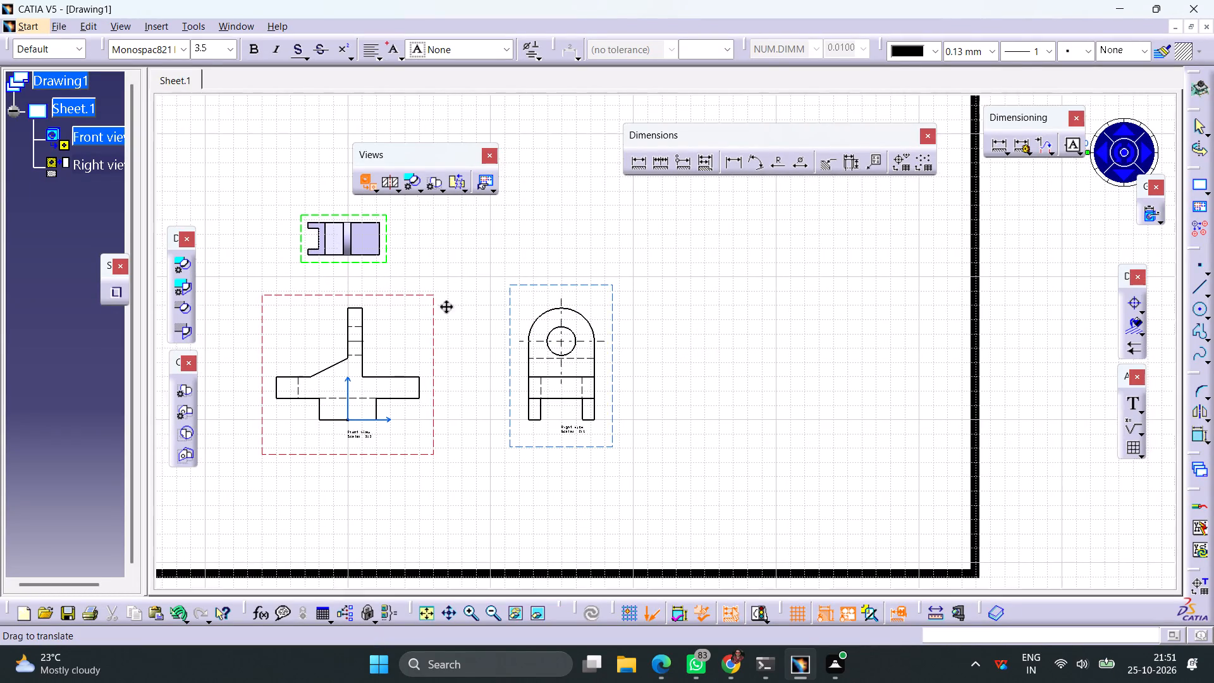
middle_click_drag(445, 305, 723, 305)
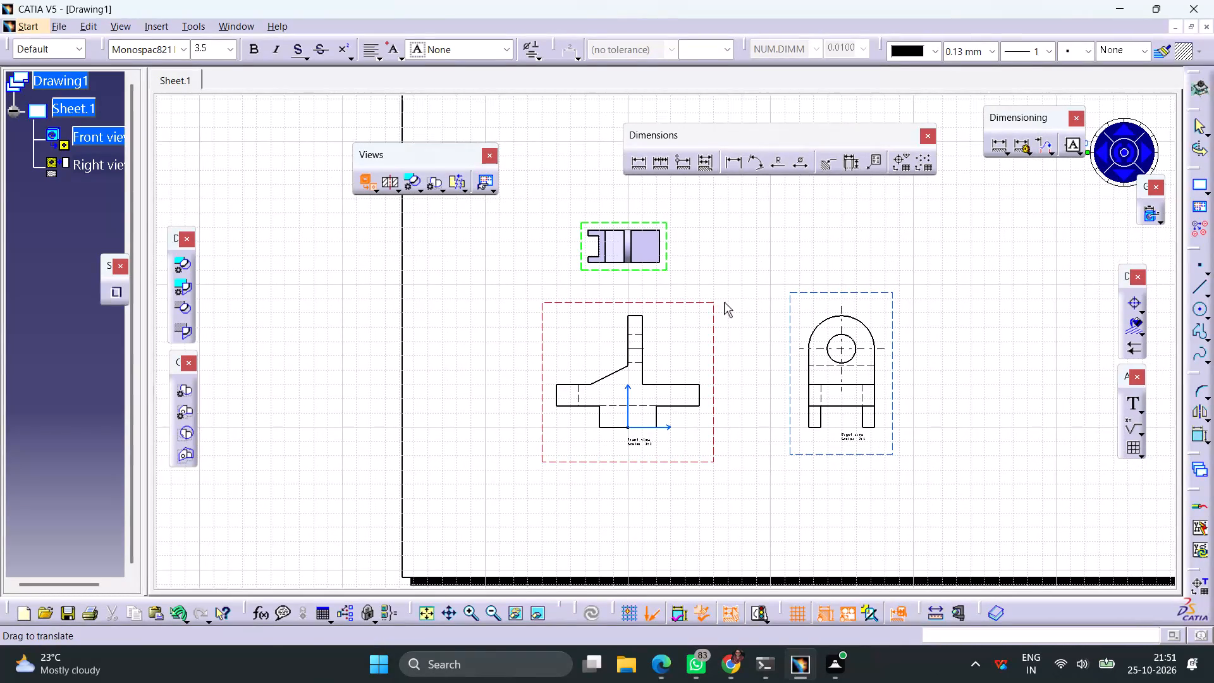
right_click(666, 258)
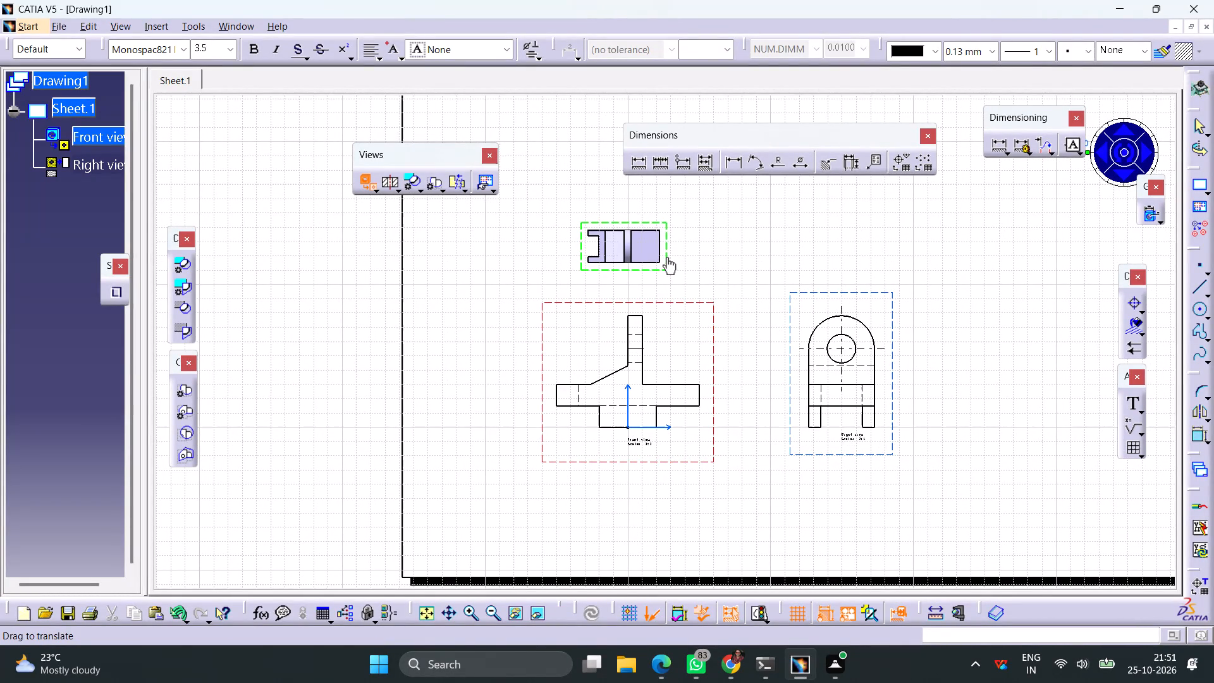
left_click(681, 259)
Set the scale of the view from above to 2:1 and enable its hidden lines, center lines and axes.
right_click(668, 258)
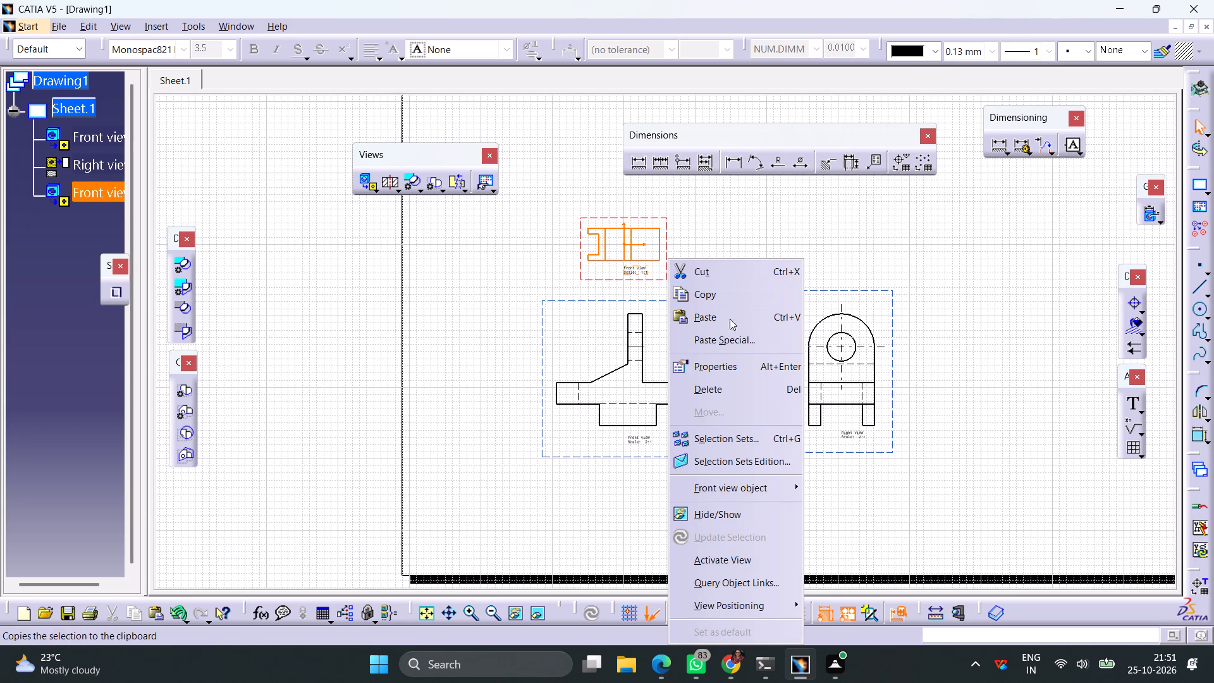
left_click(728, 370)
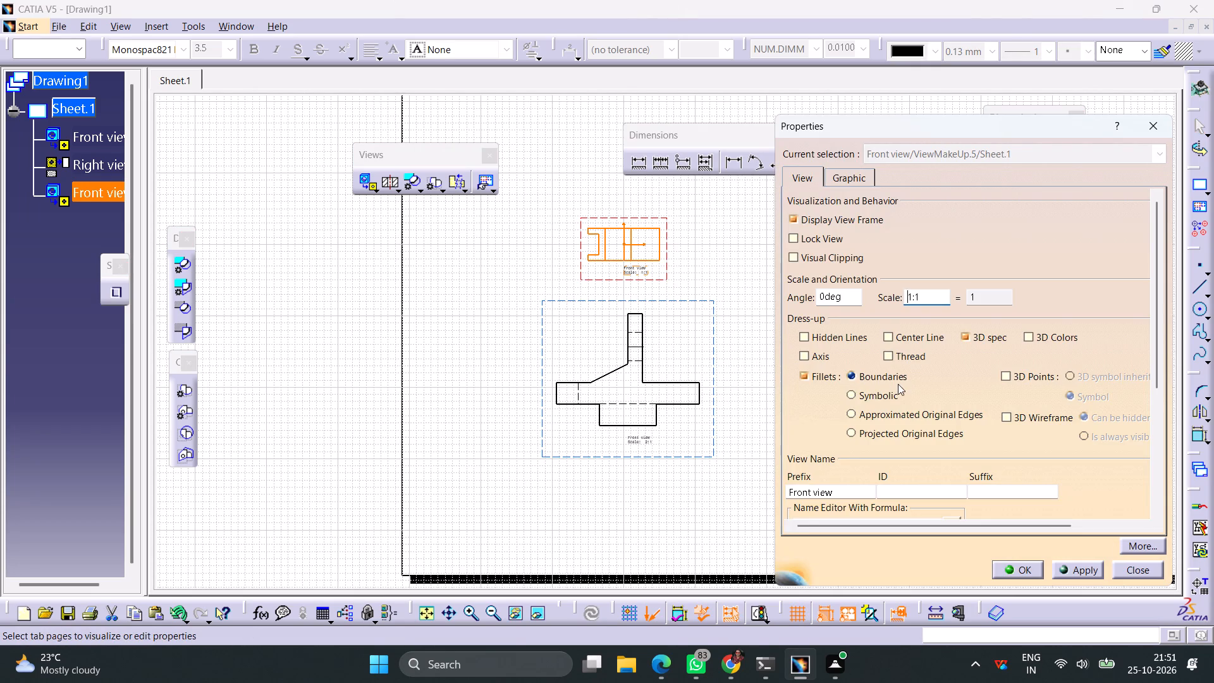
key("Right")
key("BackSpace")
key("2")
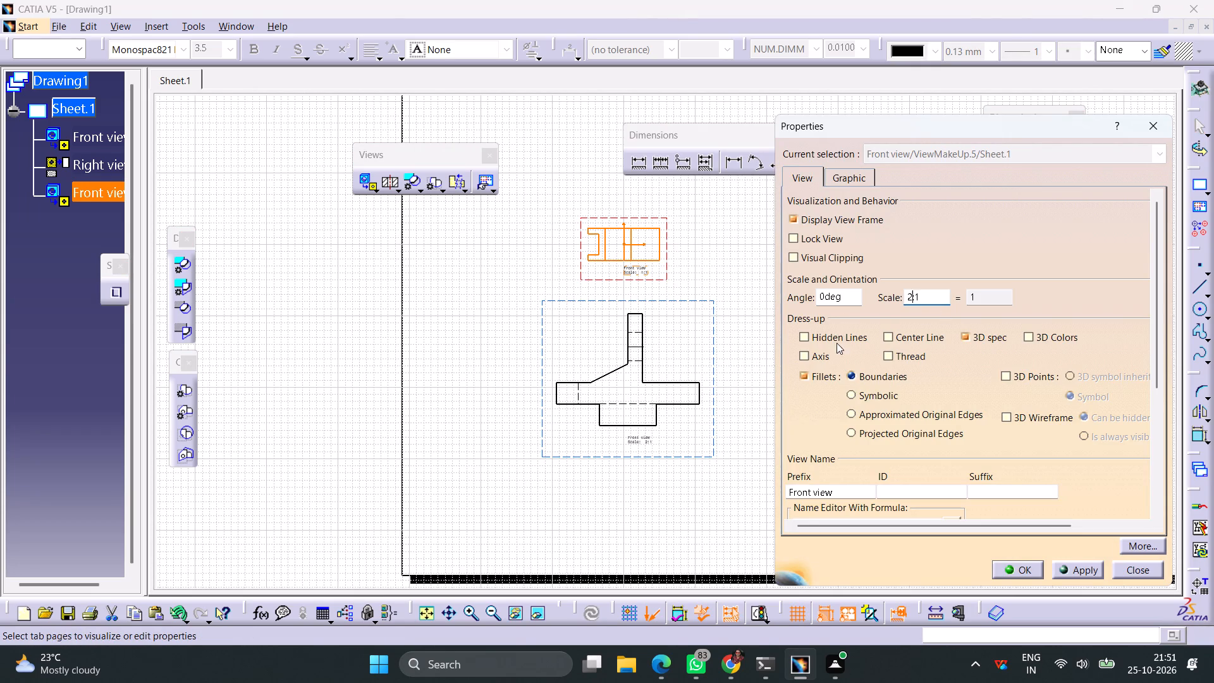
left_click(837, 343)
left_click(907, 338)
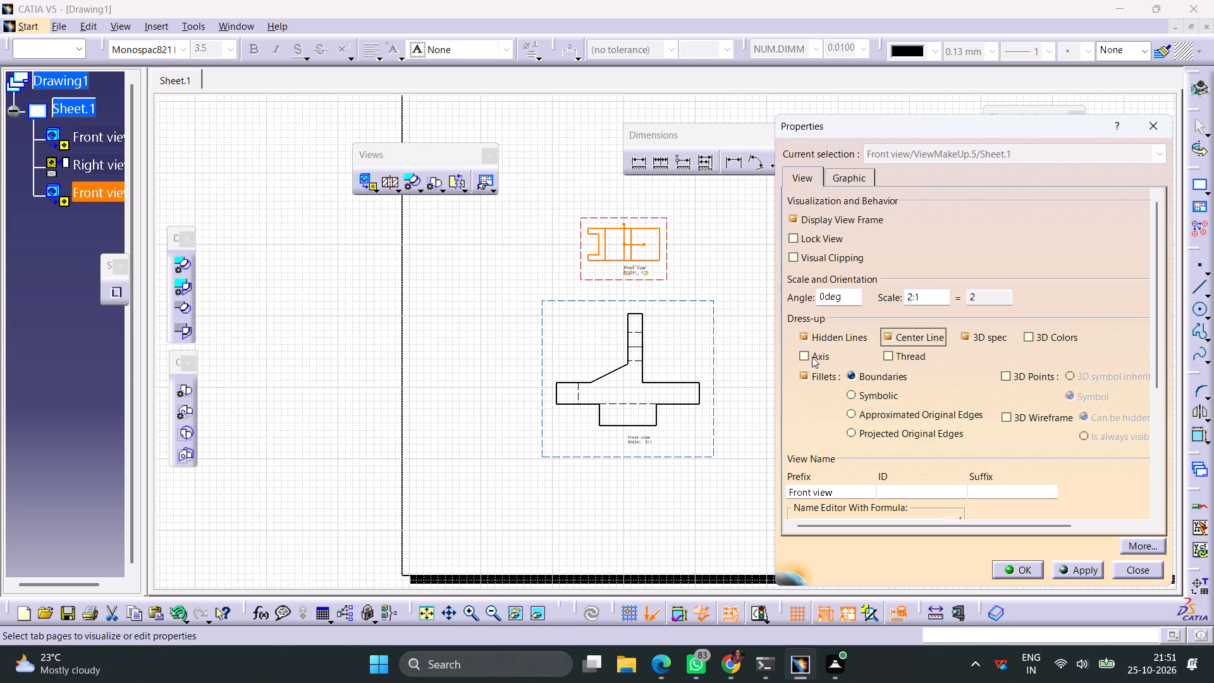
left_click(812, 357)
left_click(1079, 565)
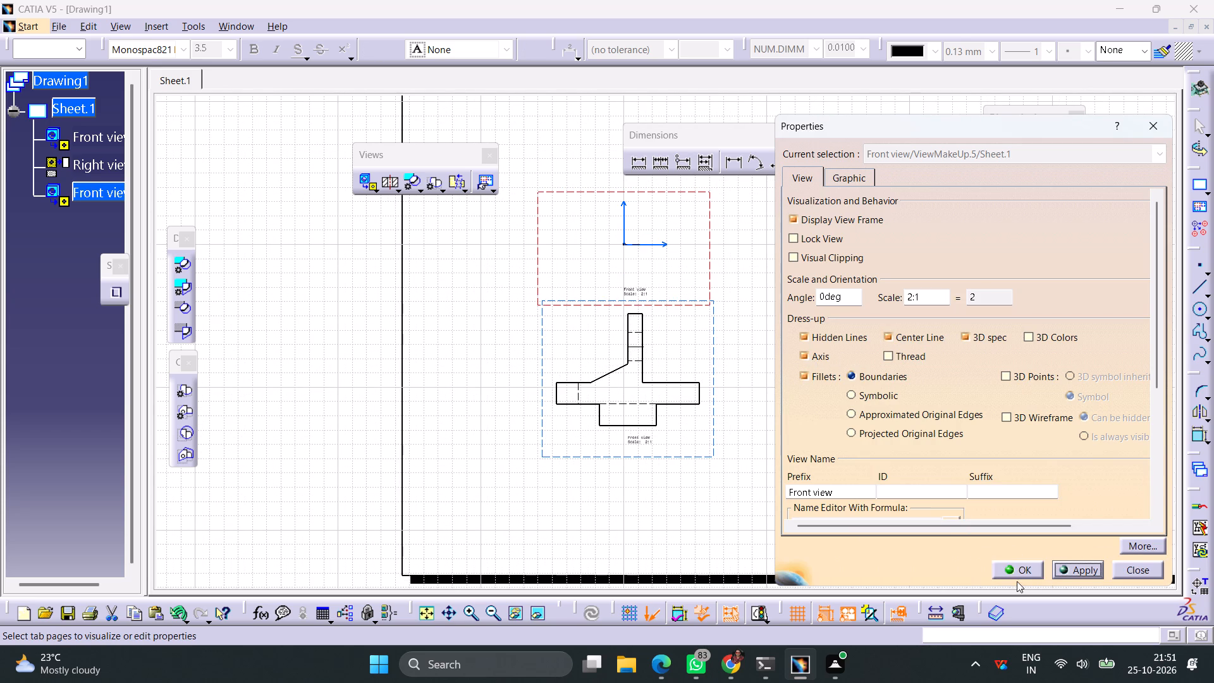
left_click(1023, 569)
left_click(946, 343)
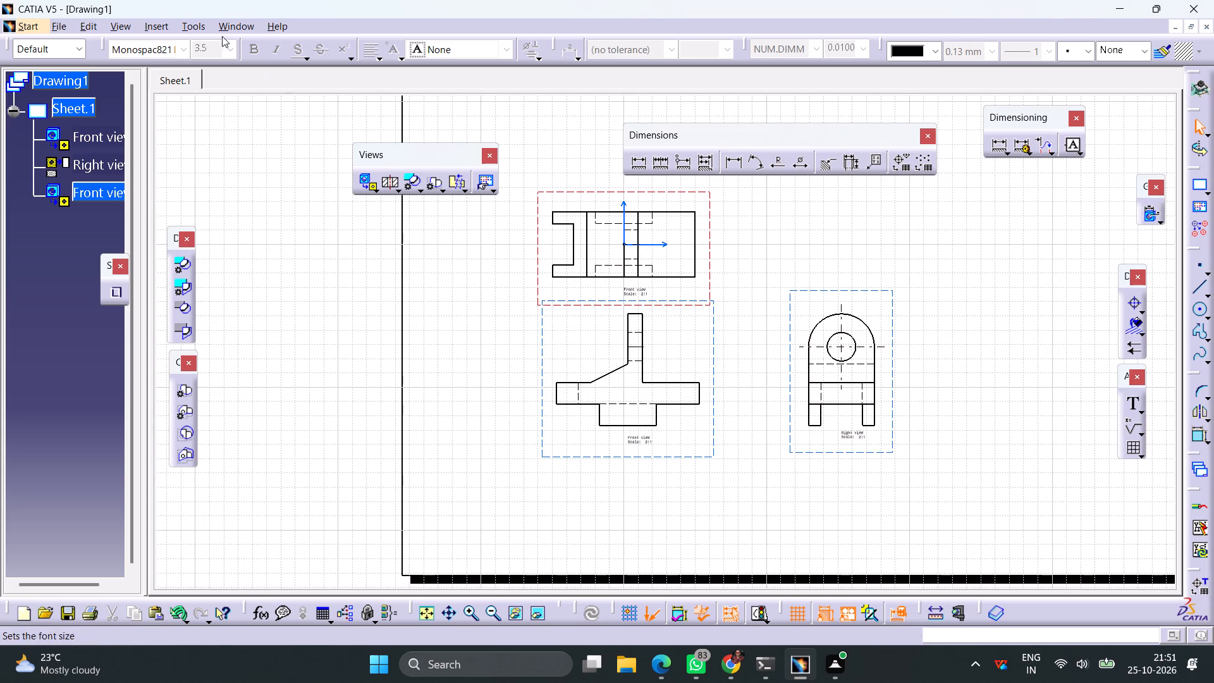
Generate an isometric view of Part1 and place it above the right view, beside the view from above.
left_click(375, 188)
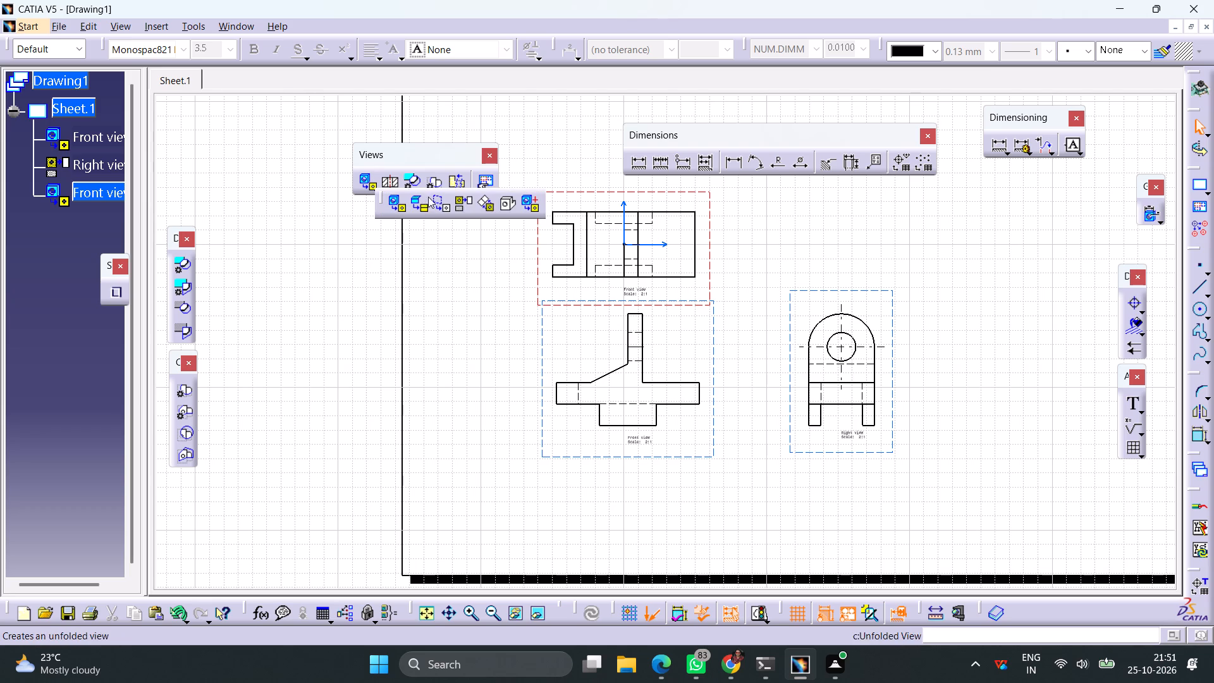
left_click(513, 203)
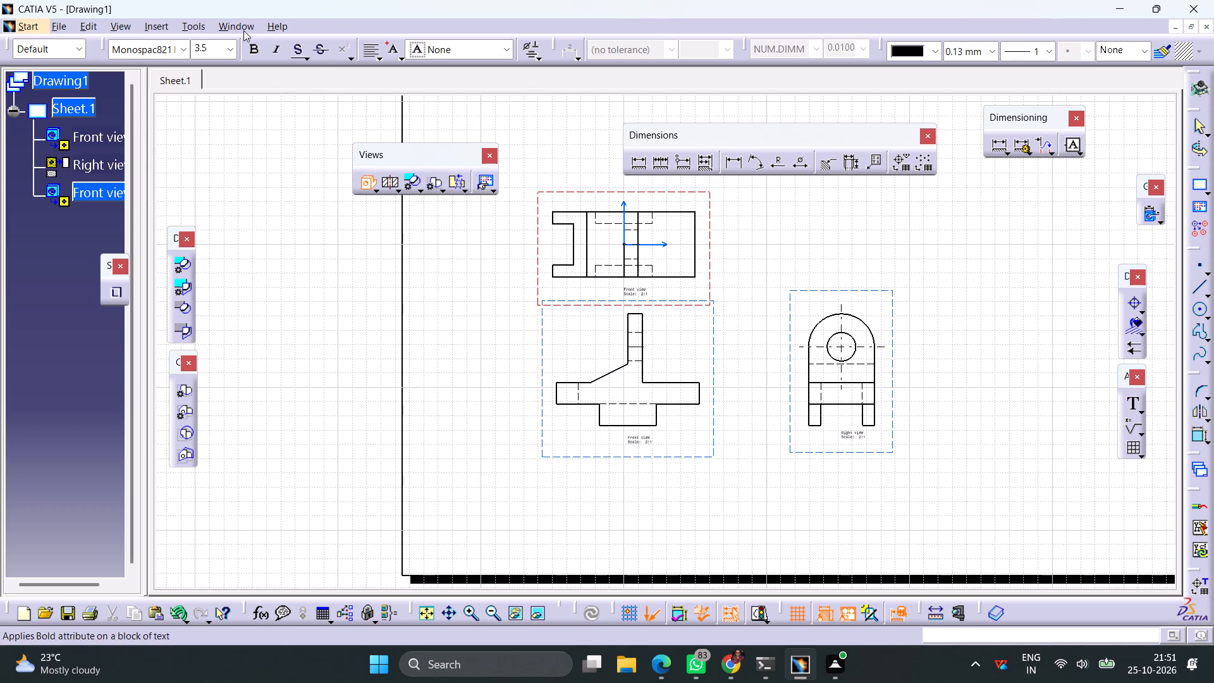
left_click(237, 28)
left_click(294, 159)
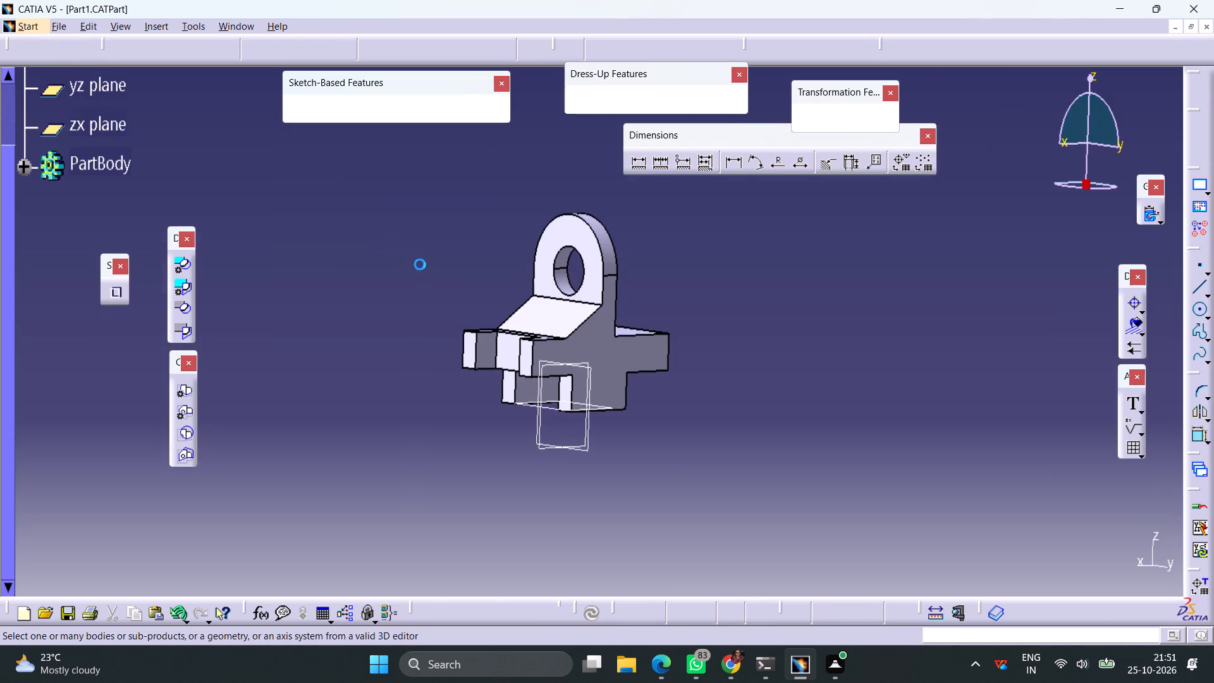
left_click(563, 315)
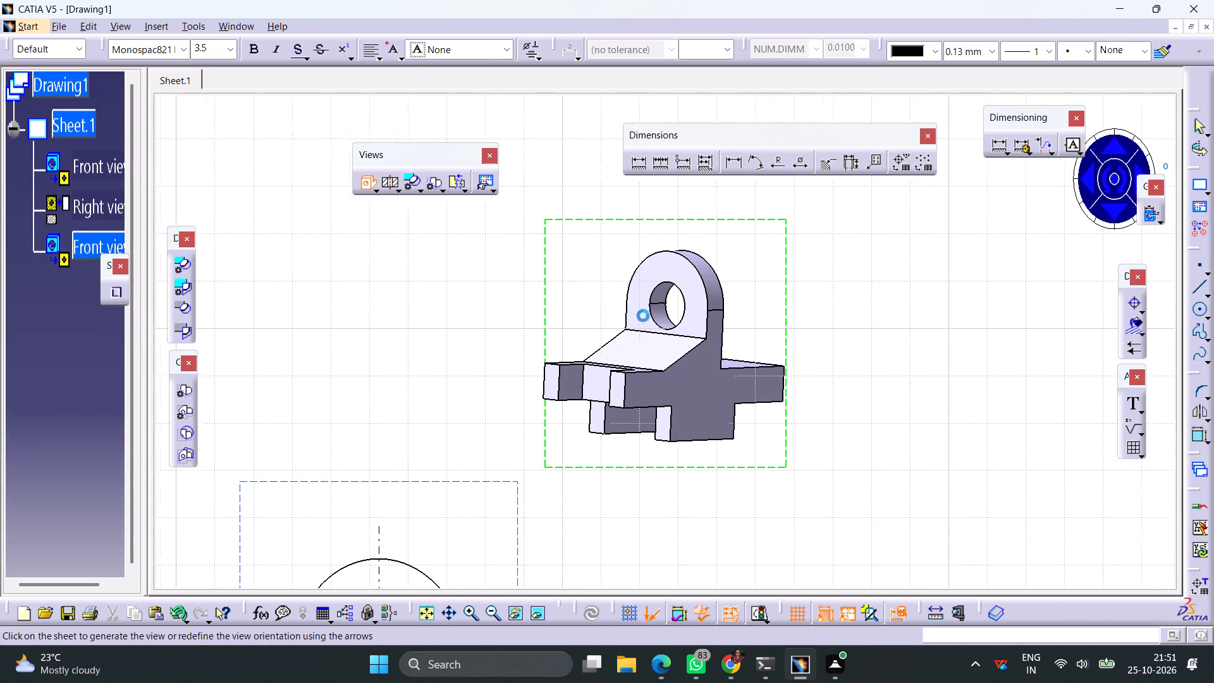
middle_click_drag(868, 341, 860, 440, "ctrl")
left_click_drag(669, 383, 604, 366)
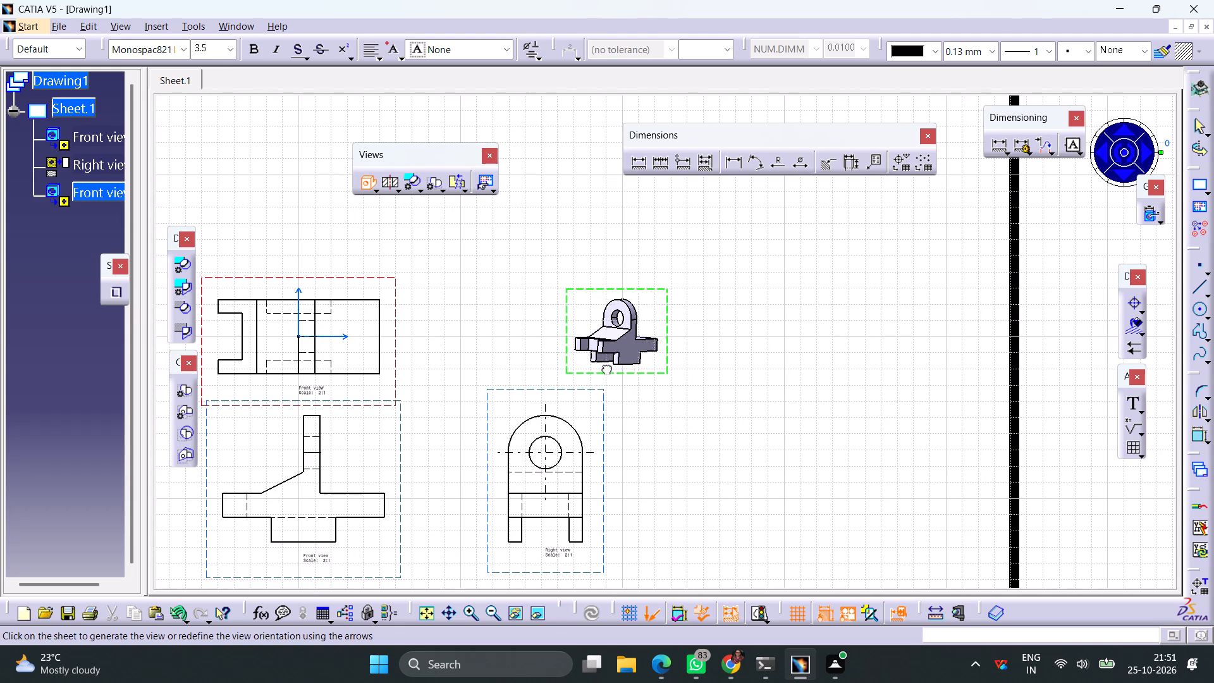
left_click_drag(604, 366, 553, 343)
left_click(630, 369)
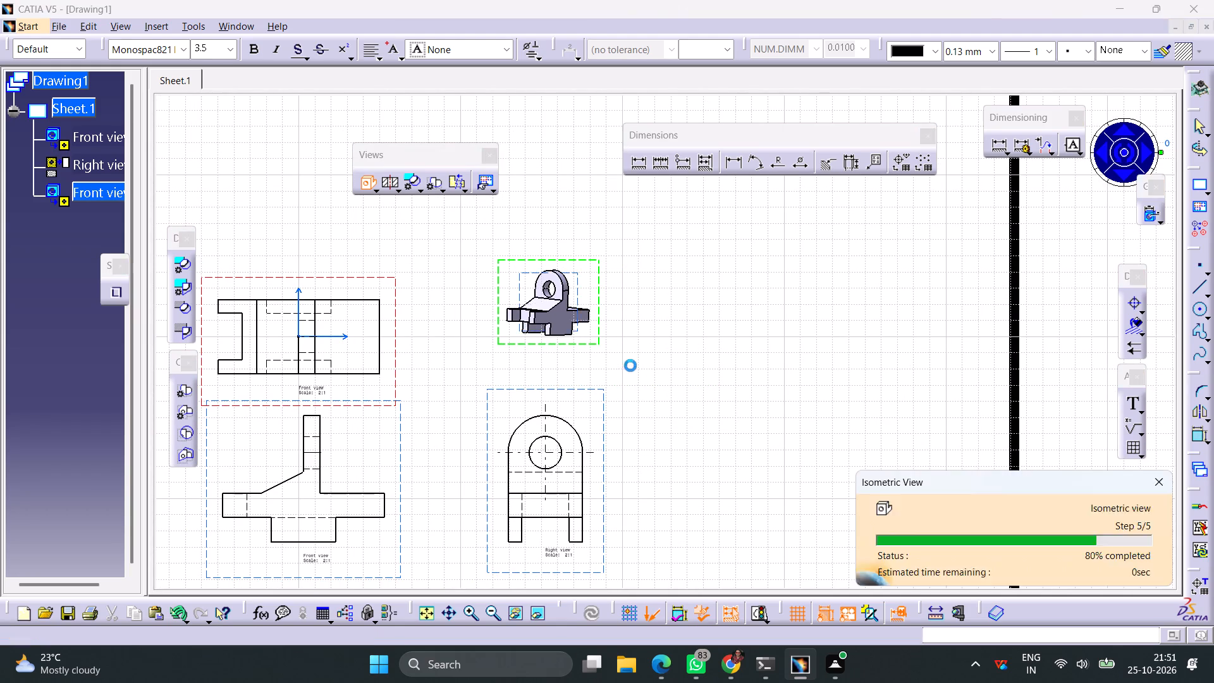
Activate the isometric view and set its scale to 2:1.
right_click(594, 314)
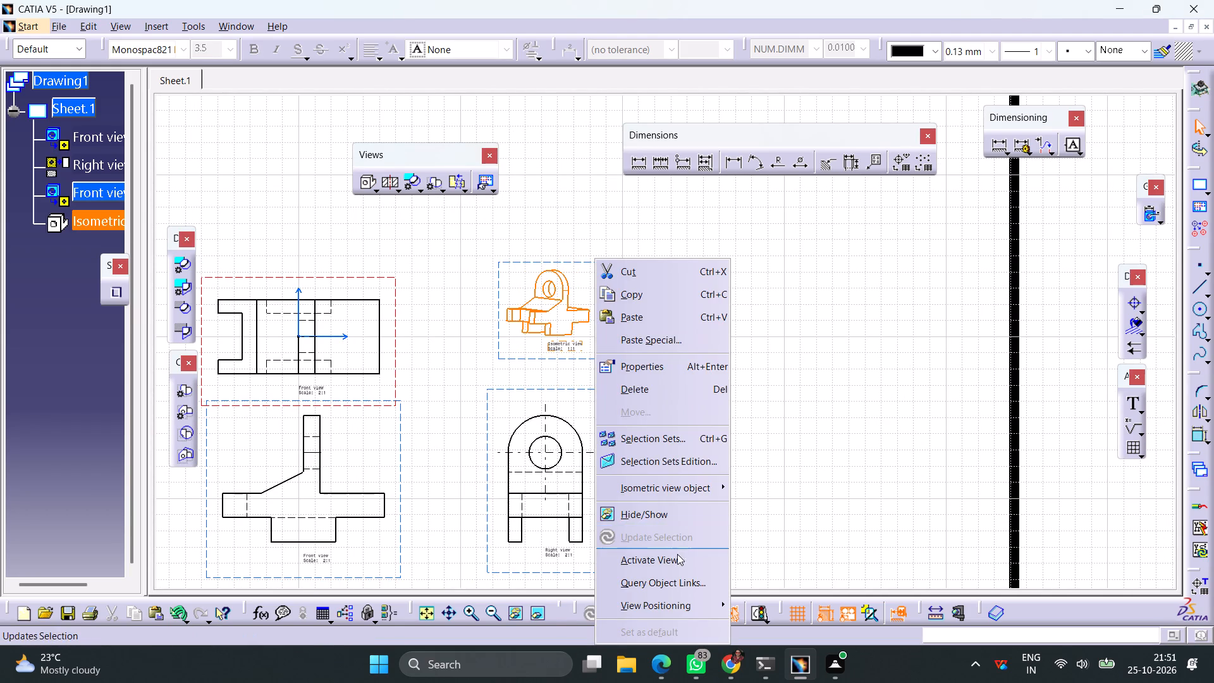
left_click(677, 554)
right_click(591, 292)
right_click(596, 296)
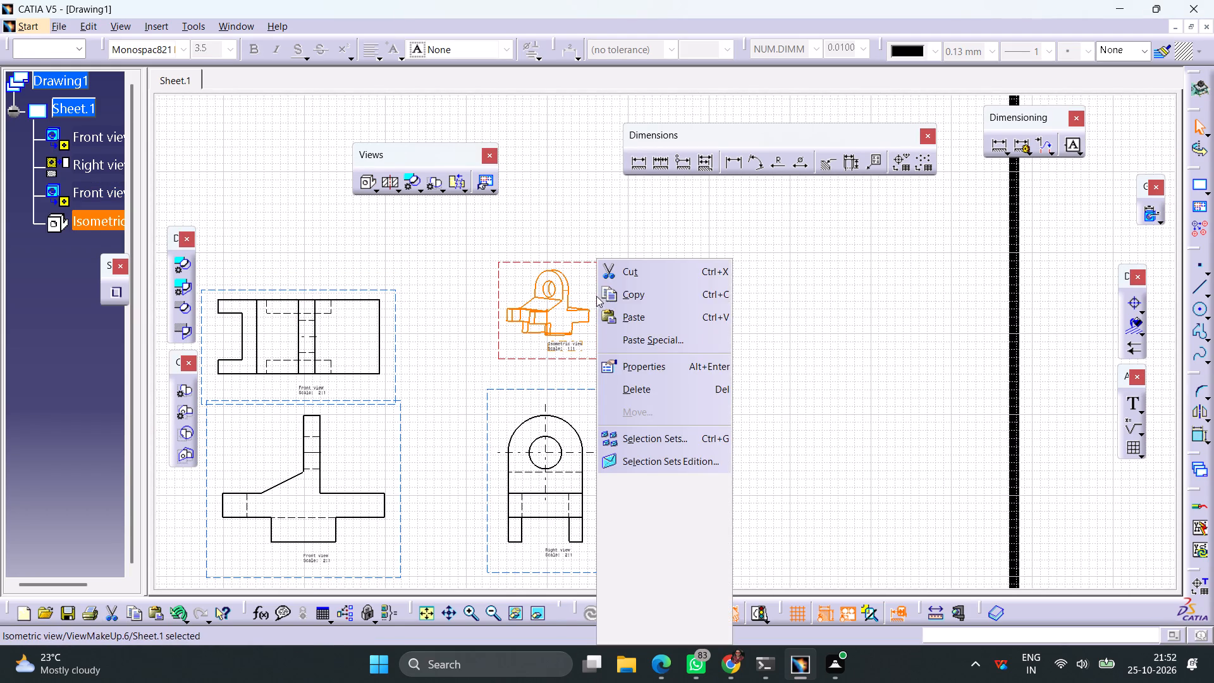
left_click(644, 369)
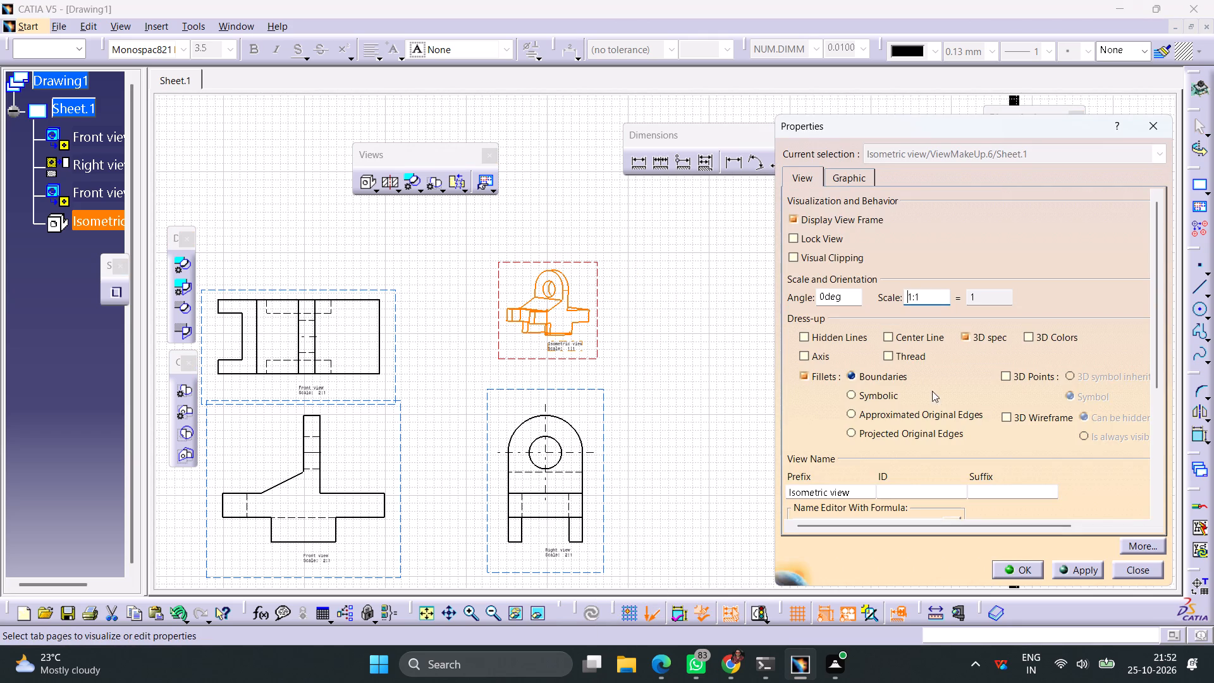
key("Right")
key("BackSpace")
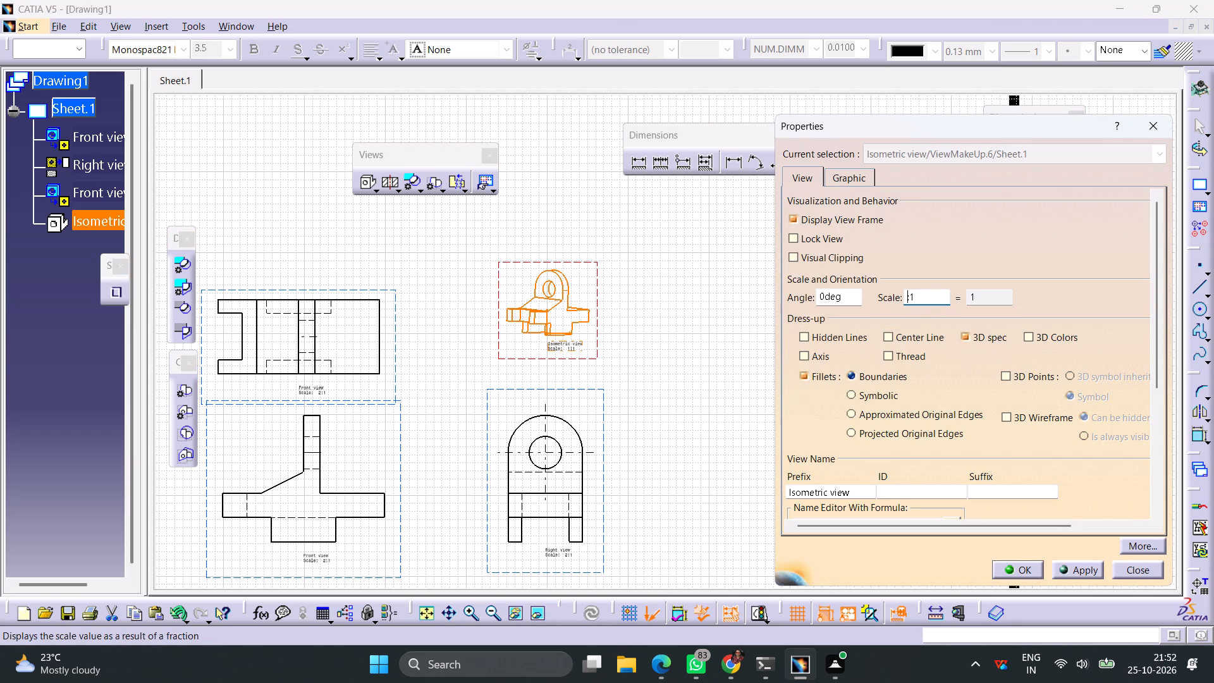
key("2")
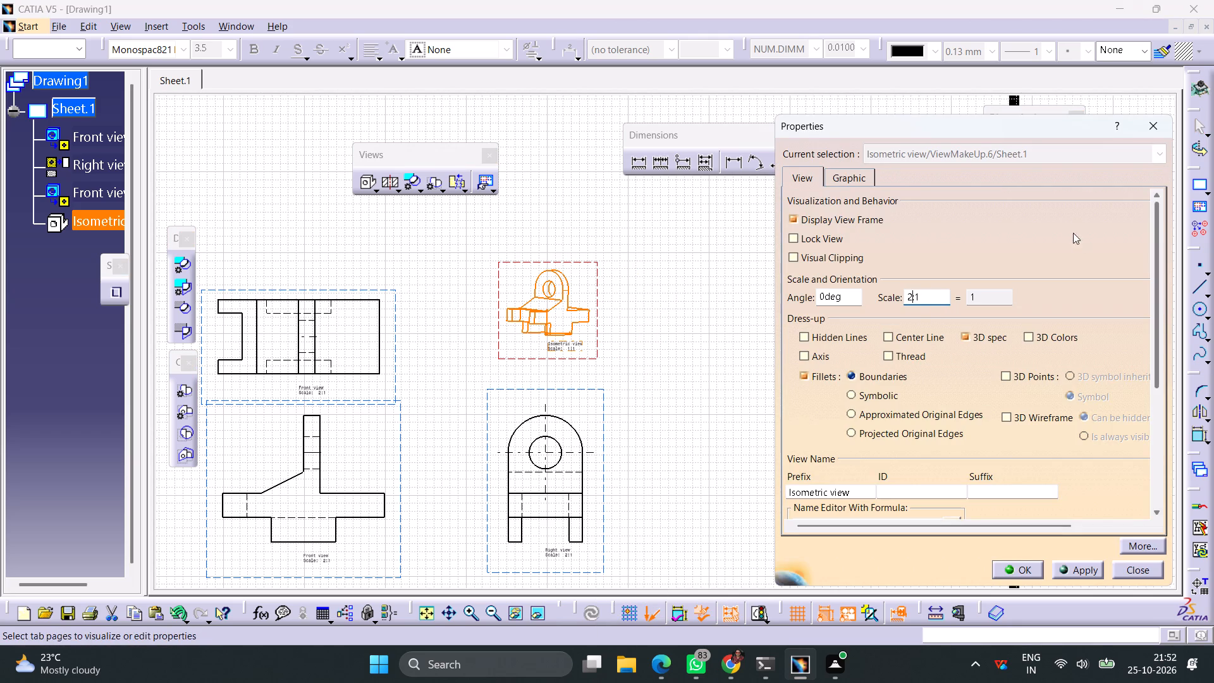
Set the isometric view's generation mode to Raster, using Shading with edges and High quality for visualization, and apply the view properties.
scroll(984, 319, "down", 6)
scroll(974, 455, "down", 3)
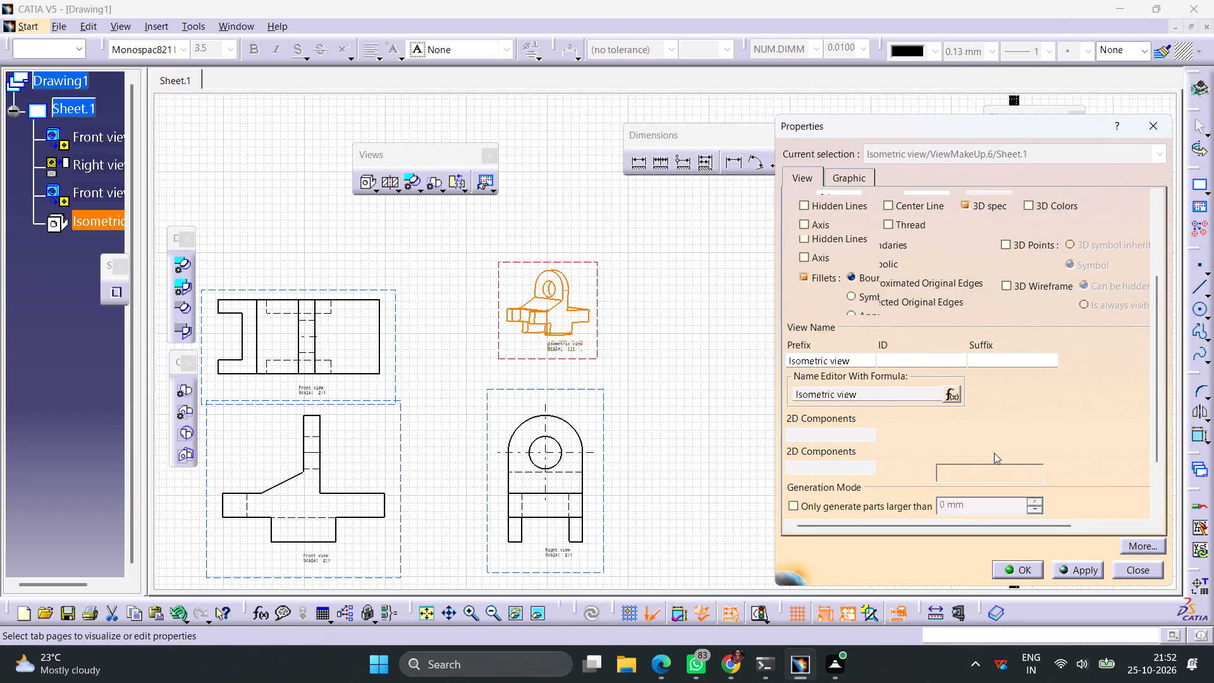
scroll(1012, 470, "down", 4)
left_click(1023, 475)
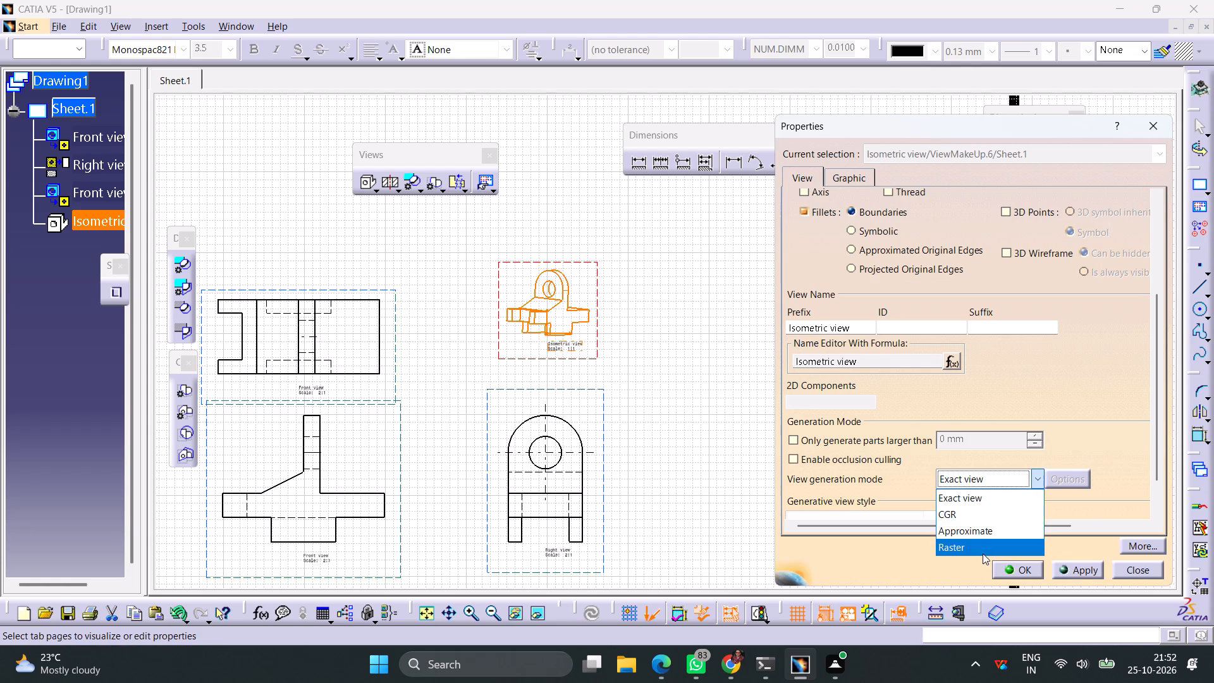
left_click(983, 553)
left_click(1071, 477)
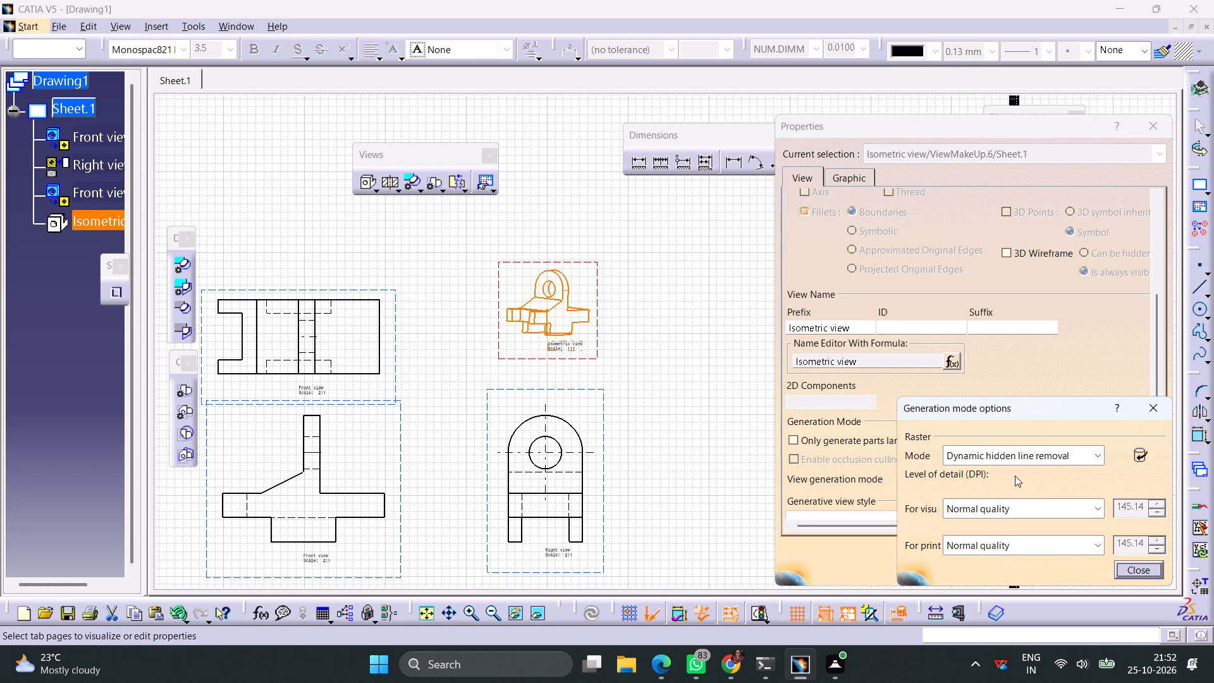
left_click(1029, 460)
left_click(1003, 510)
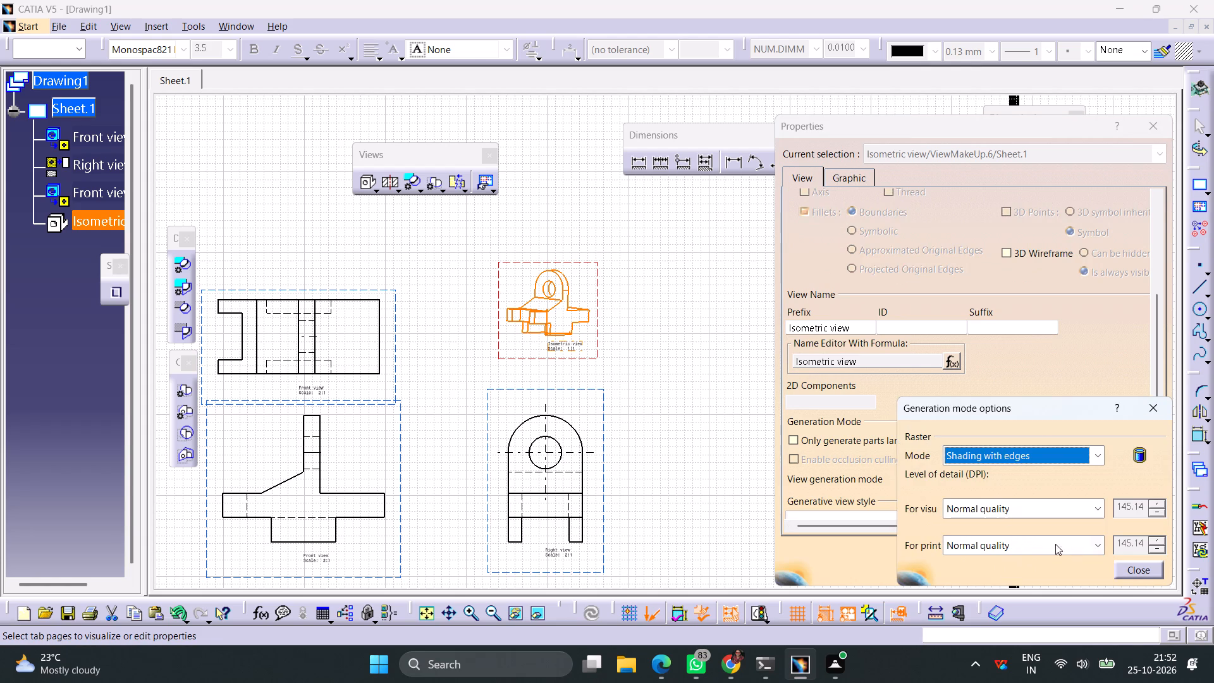
left_click(1057, 512)
left_click(996, 566)
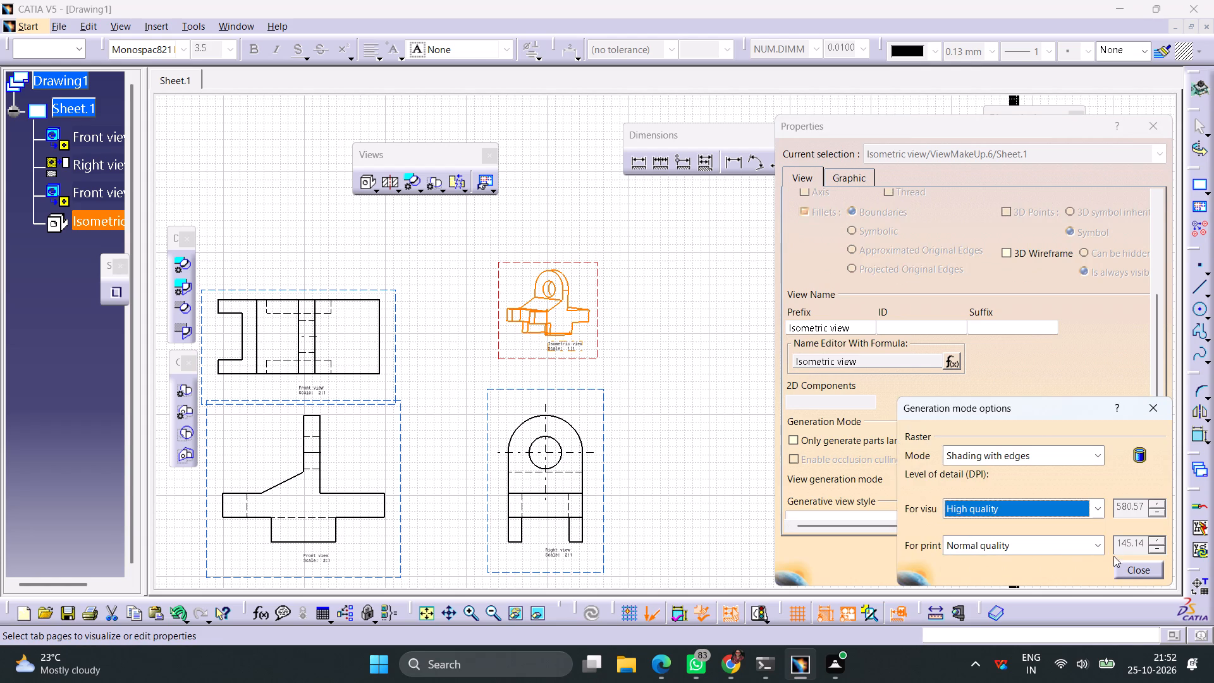
left_click(1122, 567)
left_click(1070, 567)
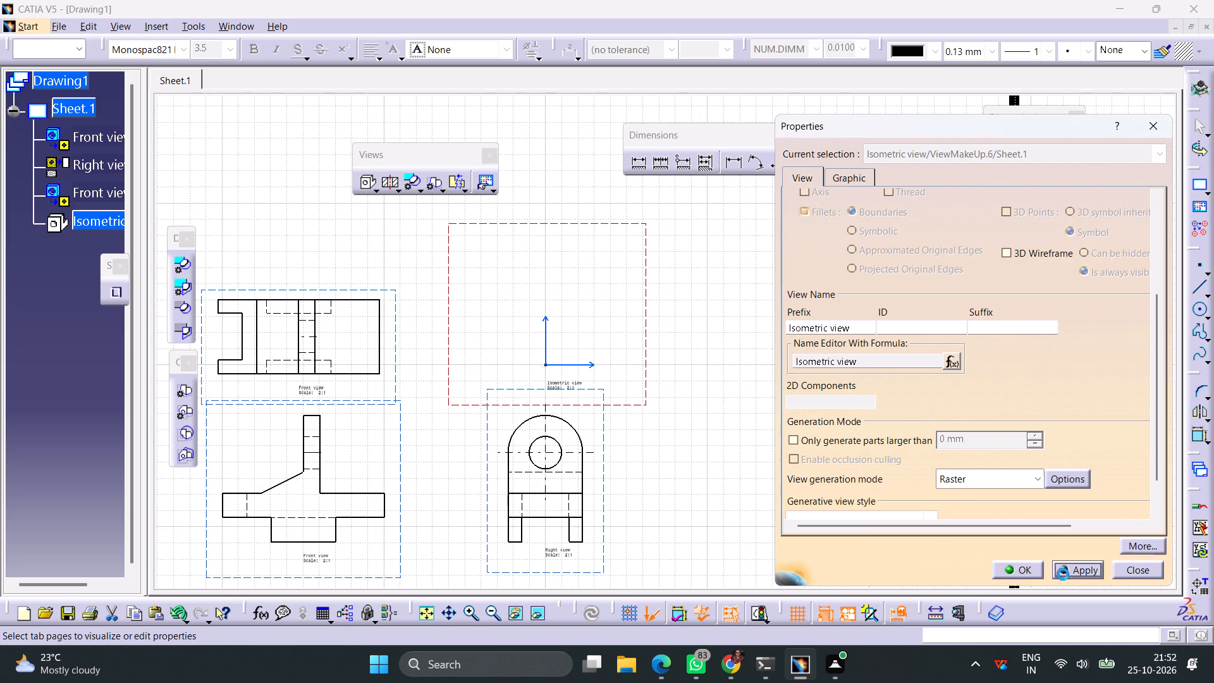
left_click(1033, 574)
left_click(726, 371)
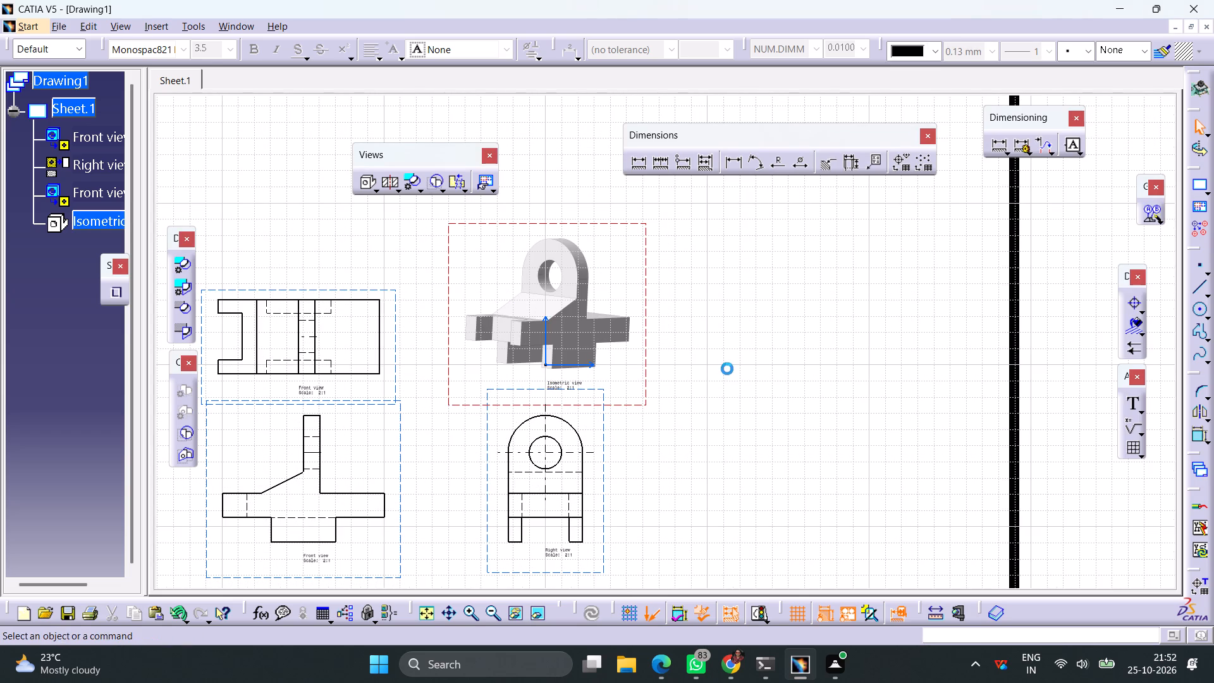
Move the isometric view up and slightly outward so it clears the right view beneath it.
middle_click(721, 374, "ctrl")
middle_click_drag(720, 339, 719, 359, "ctrl")
left_click_drag(649, 347, 649, 319)
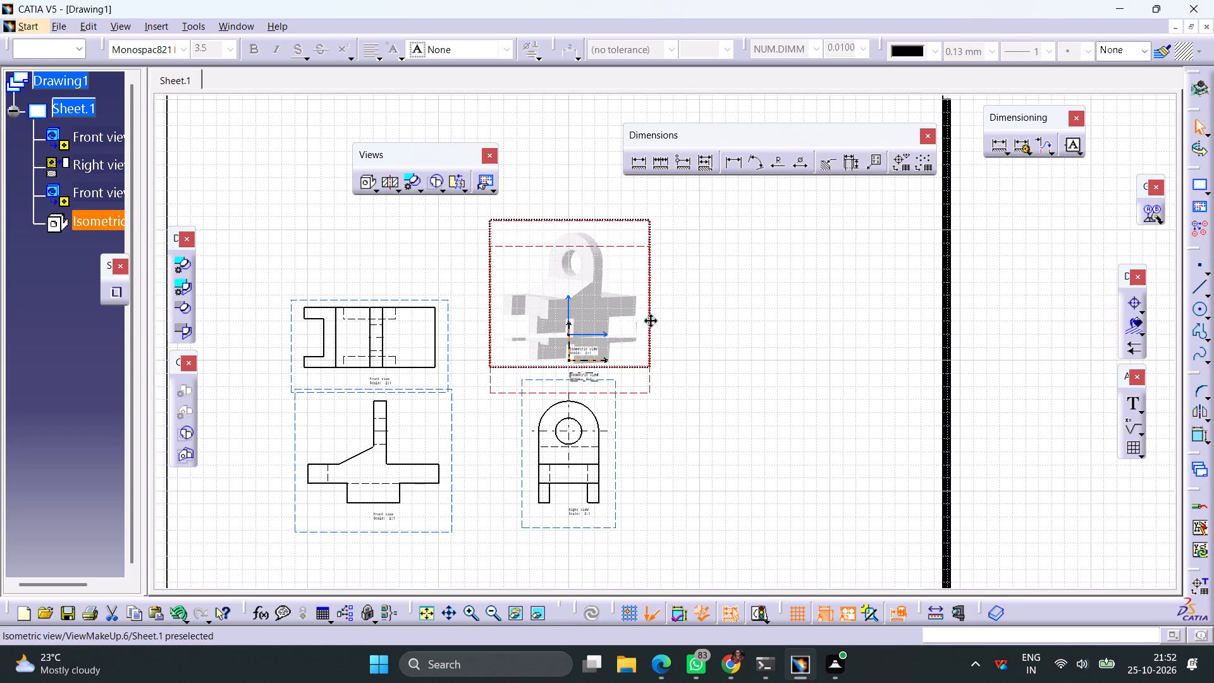
left_click_drag(649, 319, 663, 308)
middle_click_drag(699, 385, 773, 341)
left_click(761, 351)
Dimension the bottom edge of the front view's lower block, place the dimension below it, and set its text size to 7.0 mm.
left_click(639, 168)
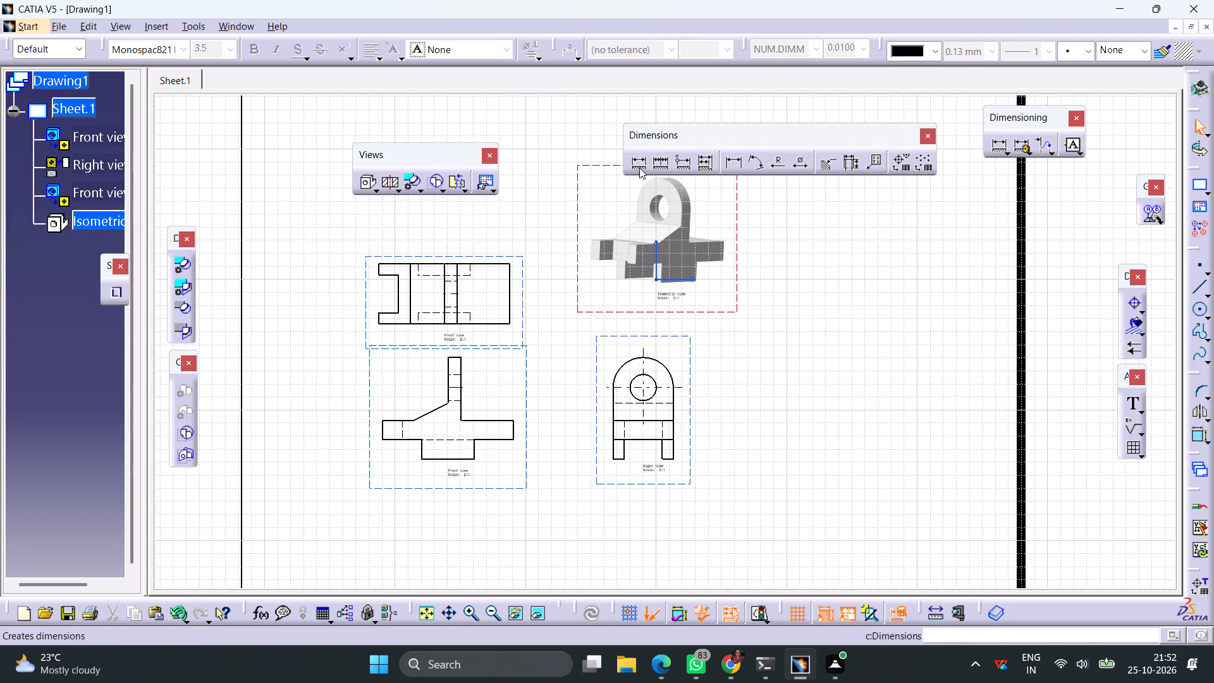
left_click(445, 457)
left_click(450, 482)
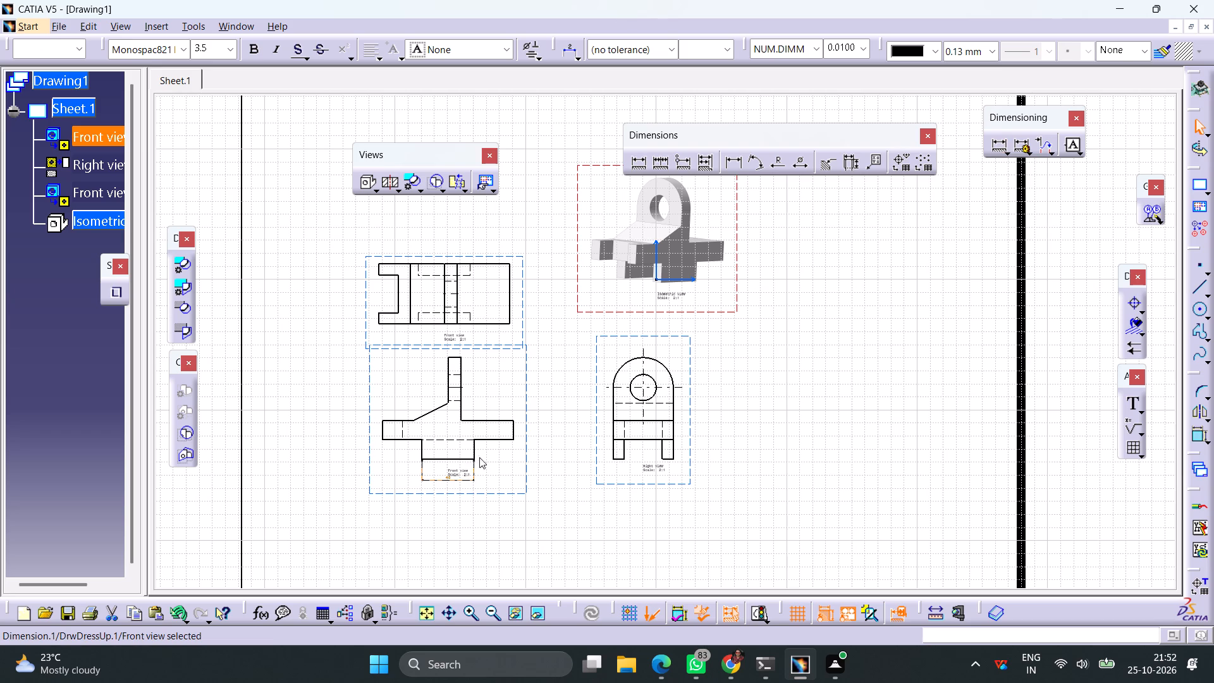
left_click(228, 56)
left_click(219, 121)
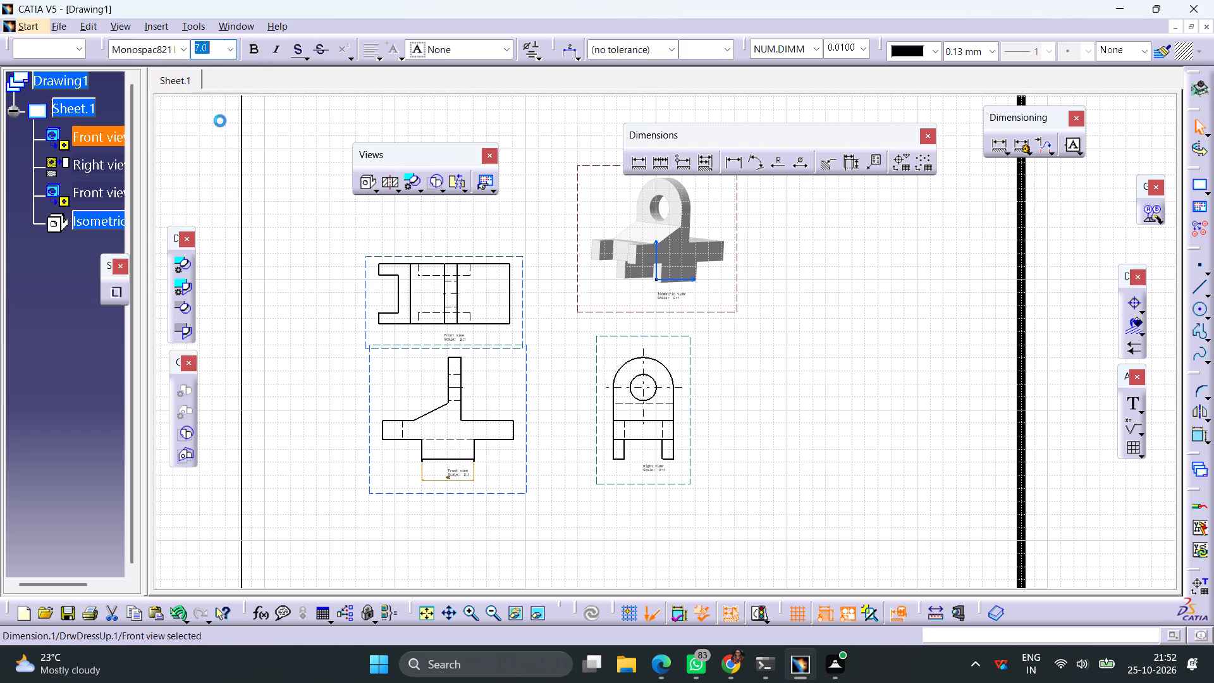
Move the front view's name and scale label below the bottom dimension and set its text size to 10.0 mm.
middle_click_drag(497, 455, 500, 368)
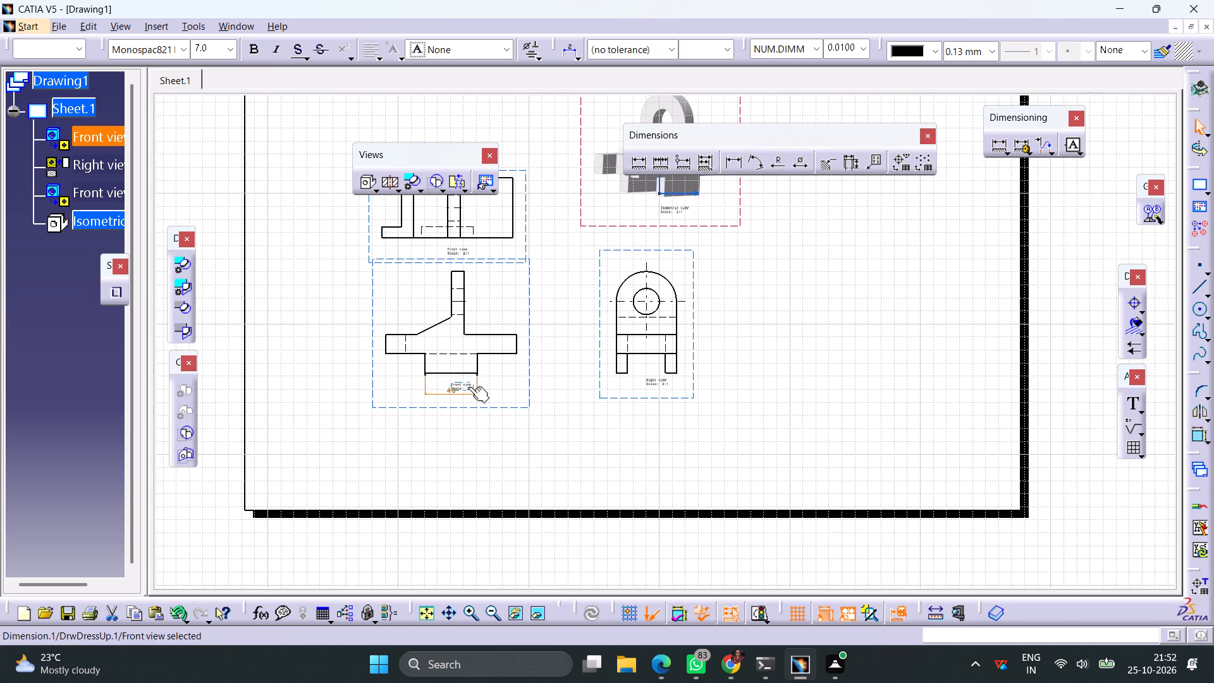
left_click_drag(469, 386, 455, 412)
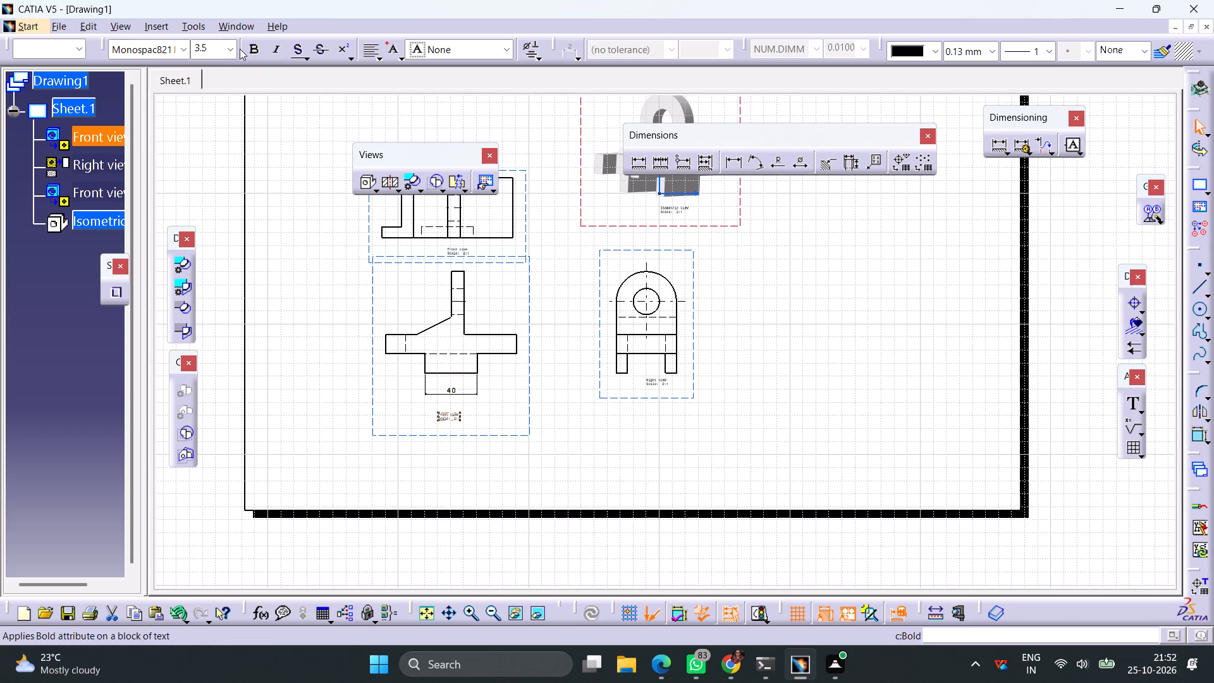
left_click(233, 50)
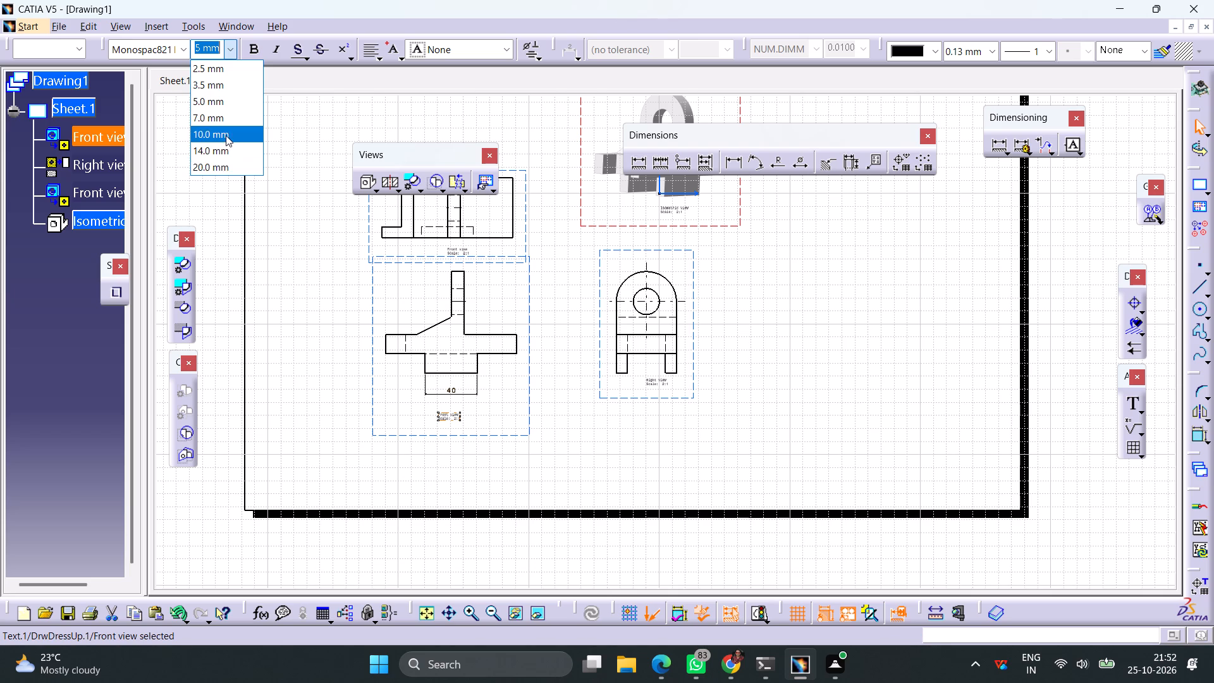
left_click(226, 135)
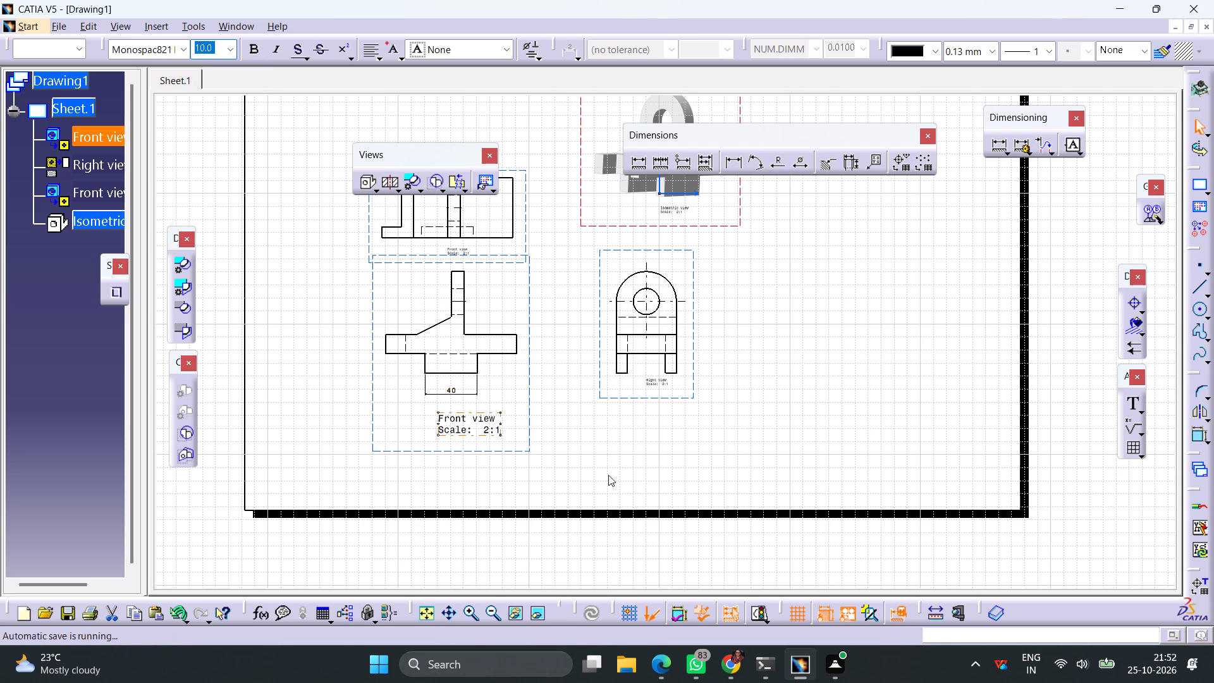
left_click(570, 442)
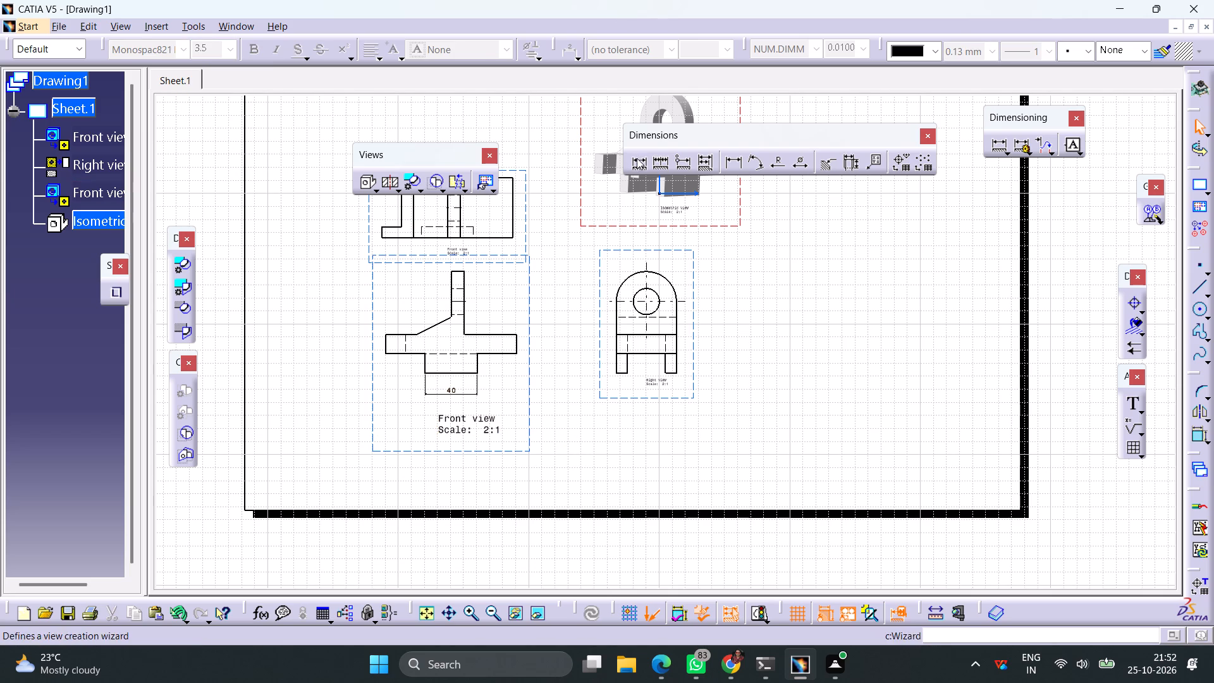
Dimension the height of the front view's lower block along its right edge, place it beside the block, and set its text size to 7.0 mm.
left_click(637, 158)
left_click(479, 370)
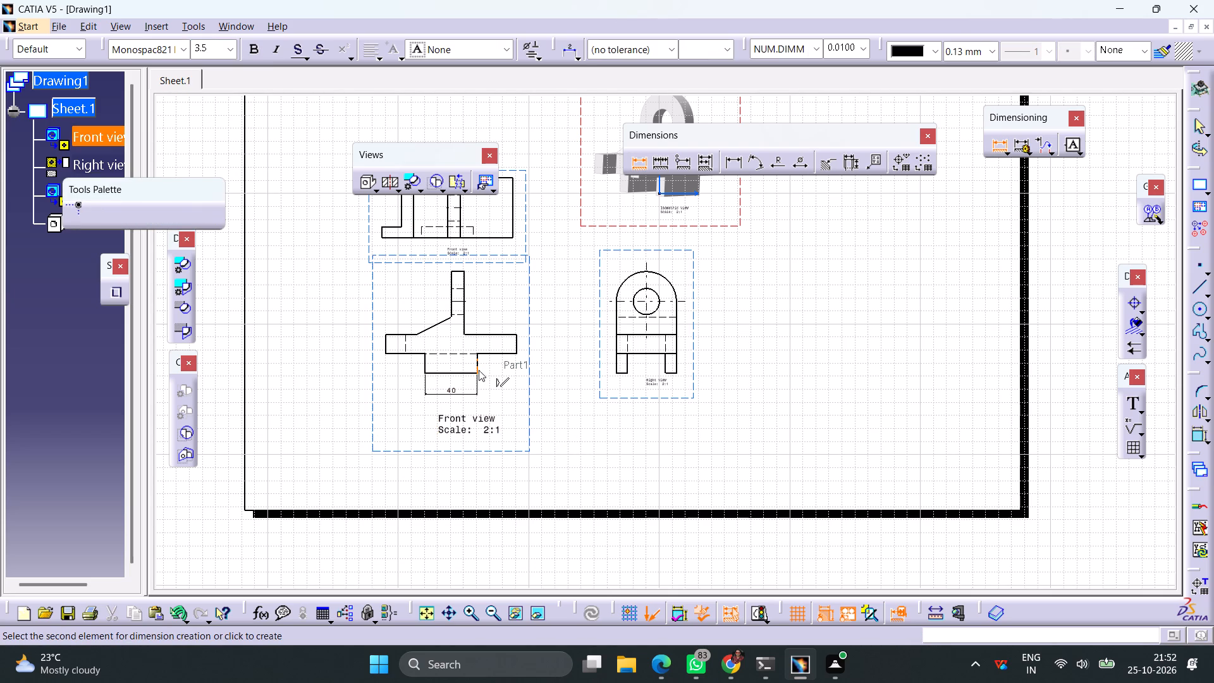
left_click(491, 378)
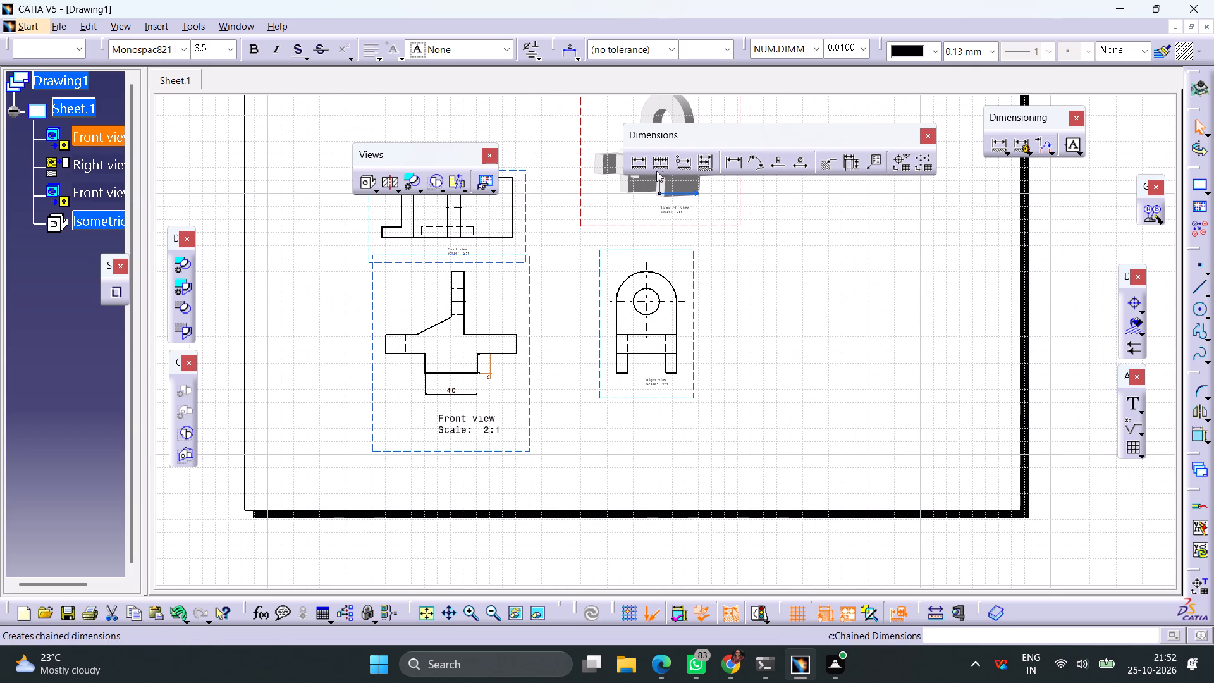
left_click(641, 166)
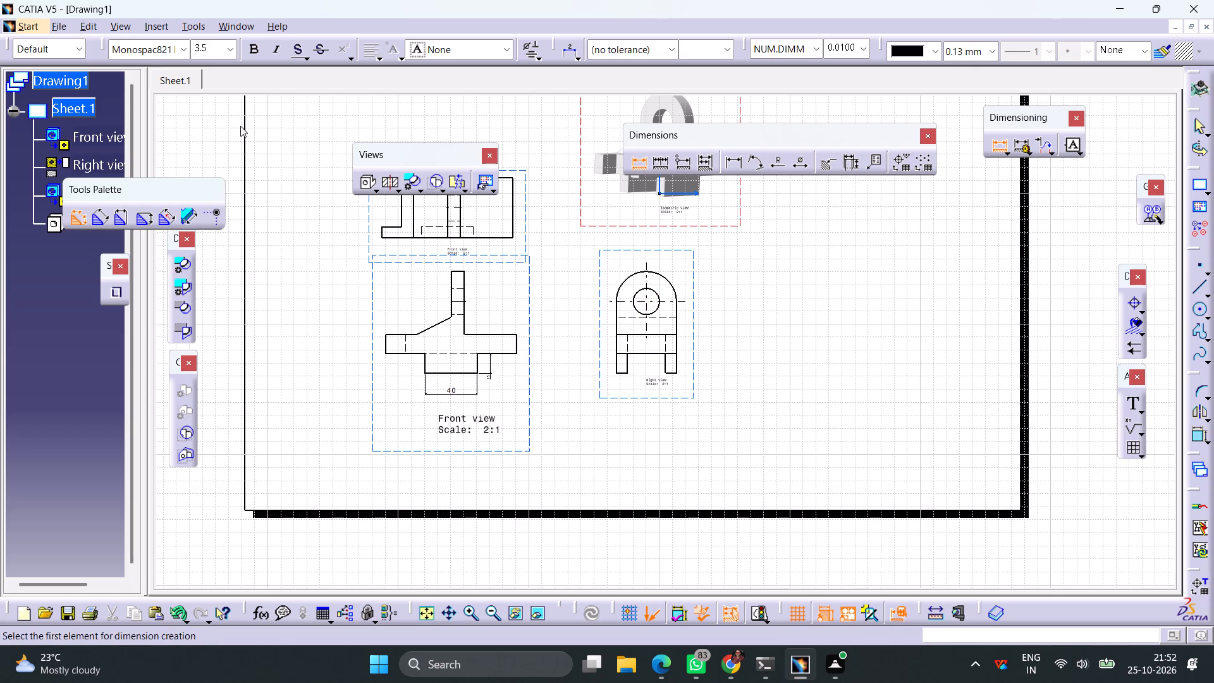
left_click(489, 379)
key("Escape")
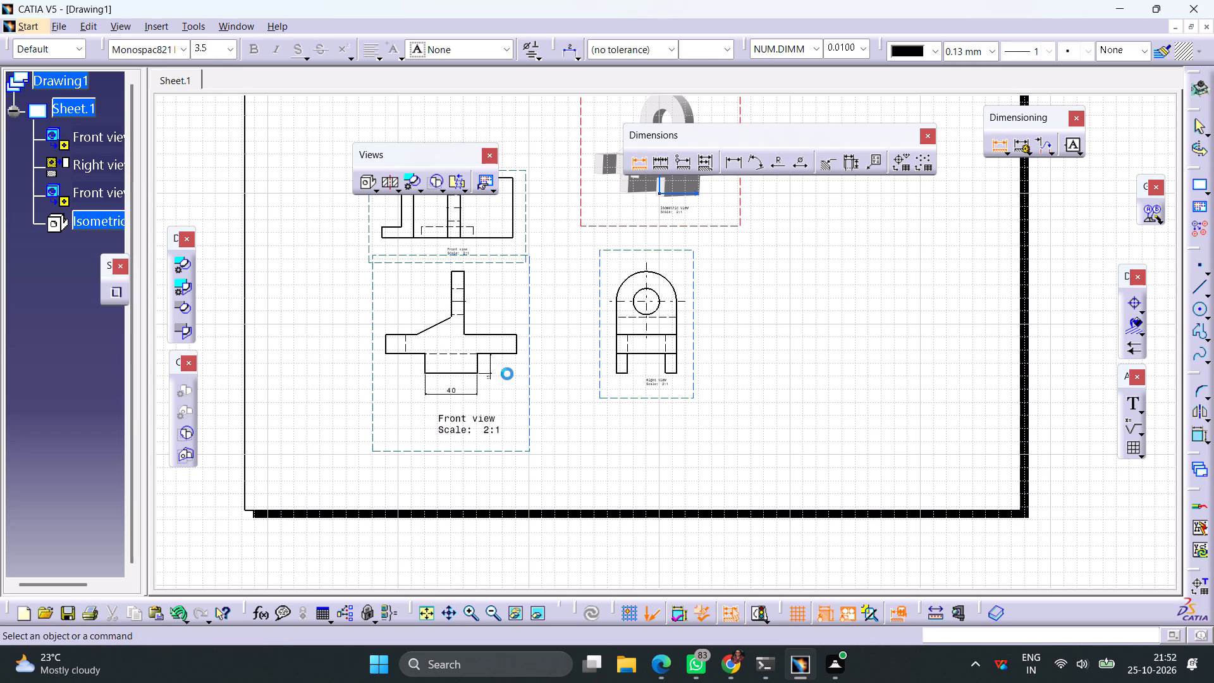
left_click(490, 378)
left_click(233, 51)
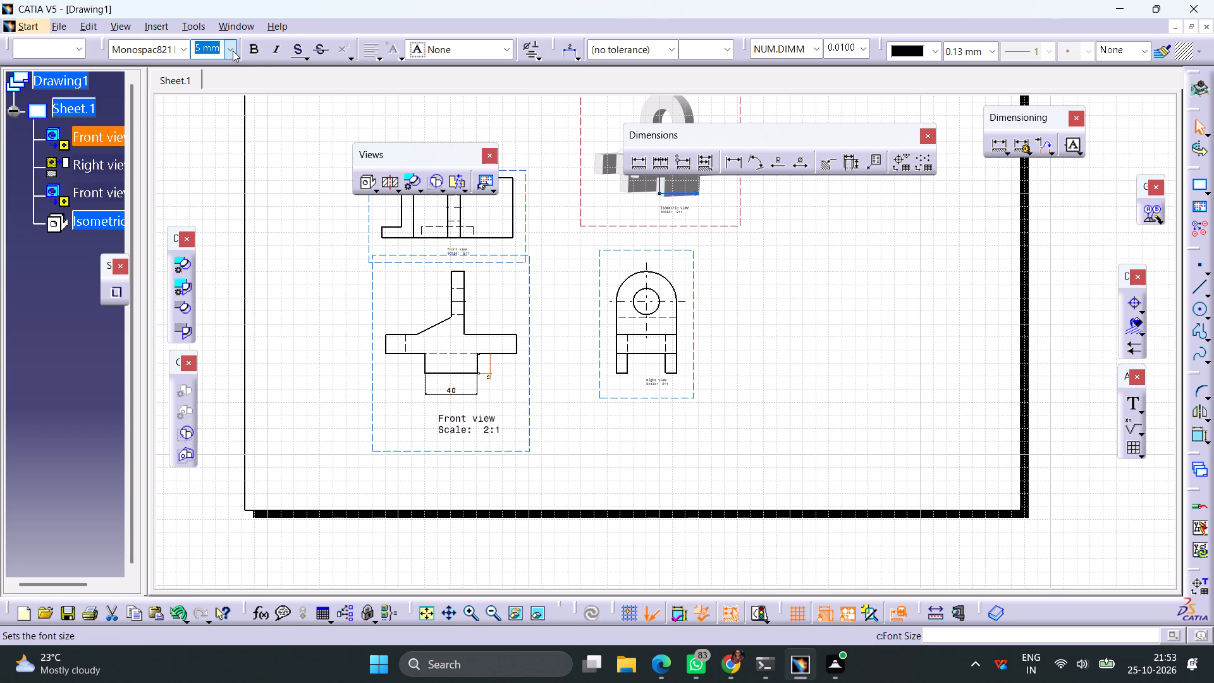
left_click(231, 121)
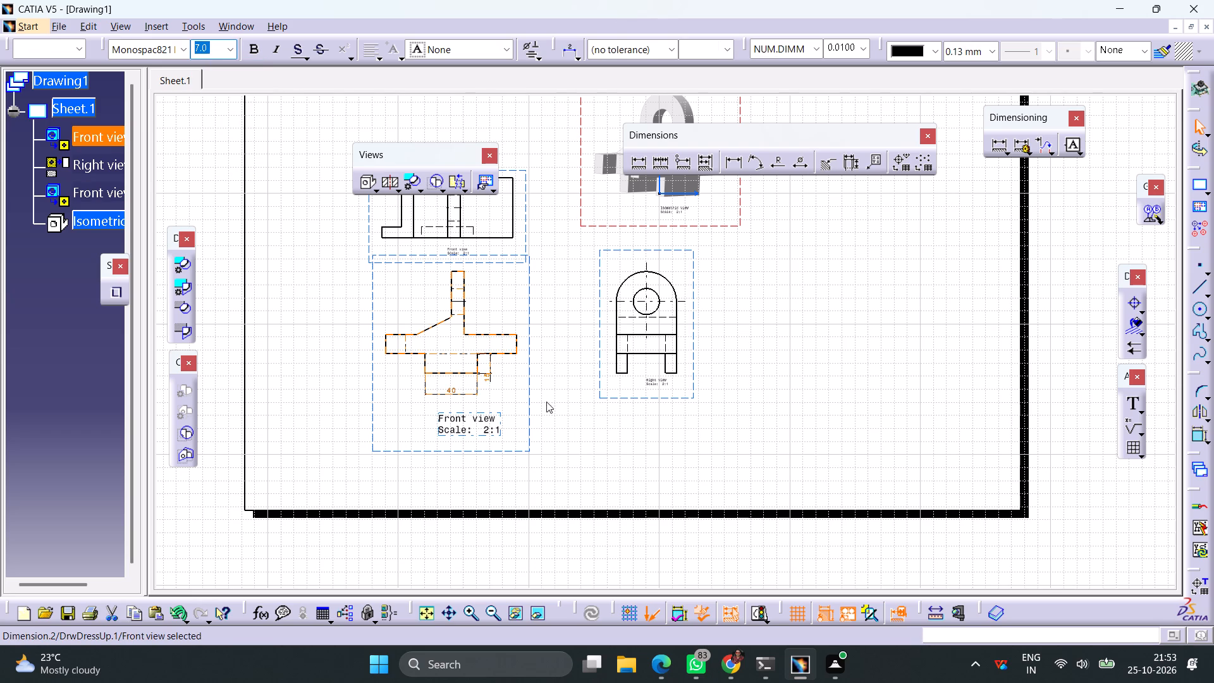
left_click(564, 392)
Dimension the underside of the front view's right base overhang, place the dimension below it, and set its text size to 7.0 mm.
left_click(636, 167)
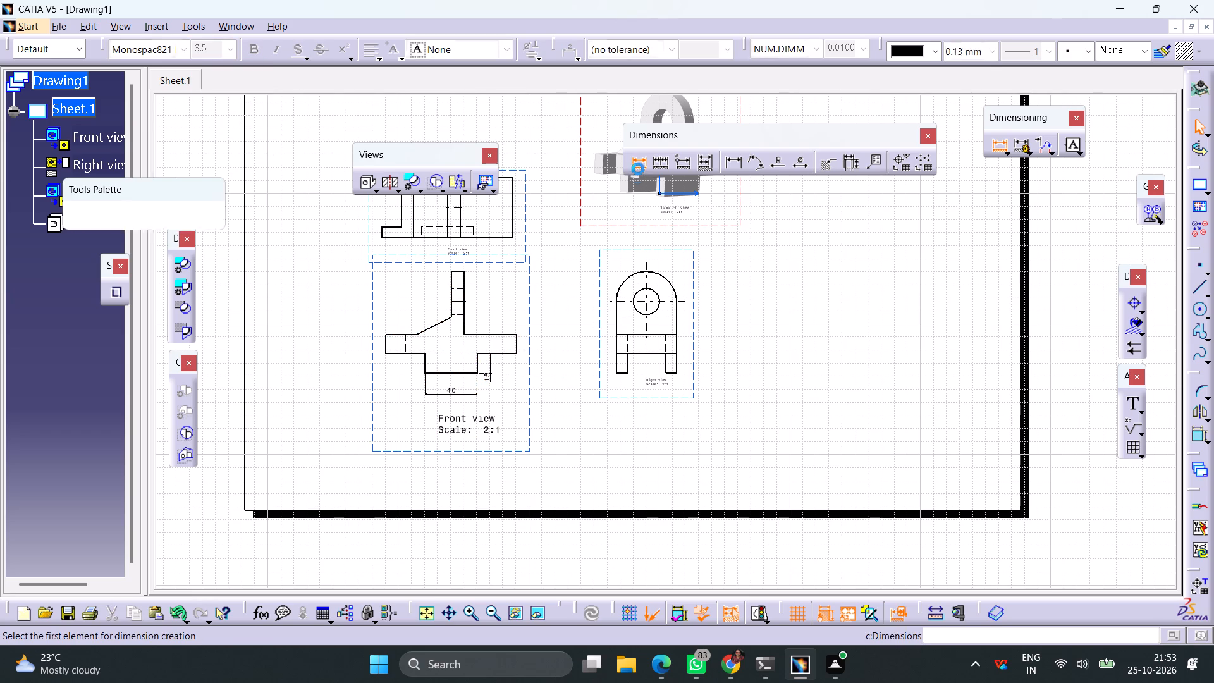
left_click(504, 353)
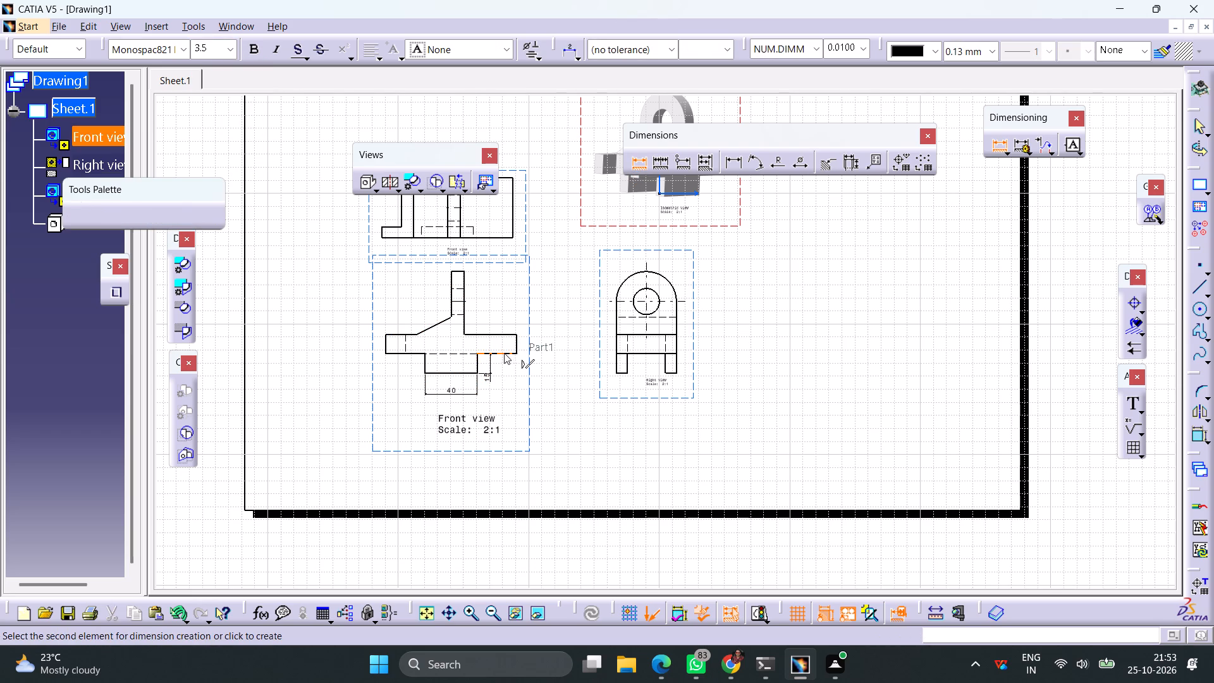
left_click(506, 392)
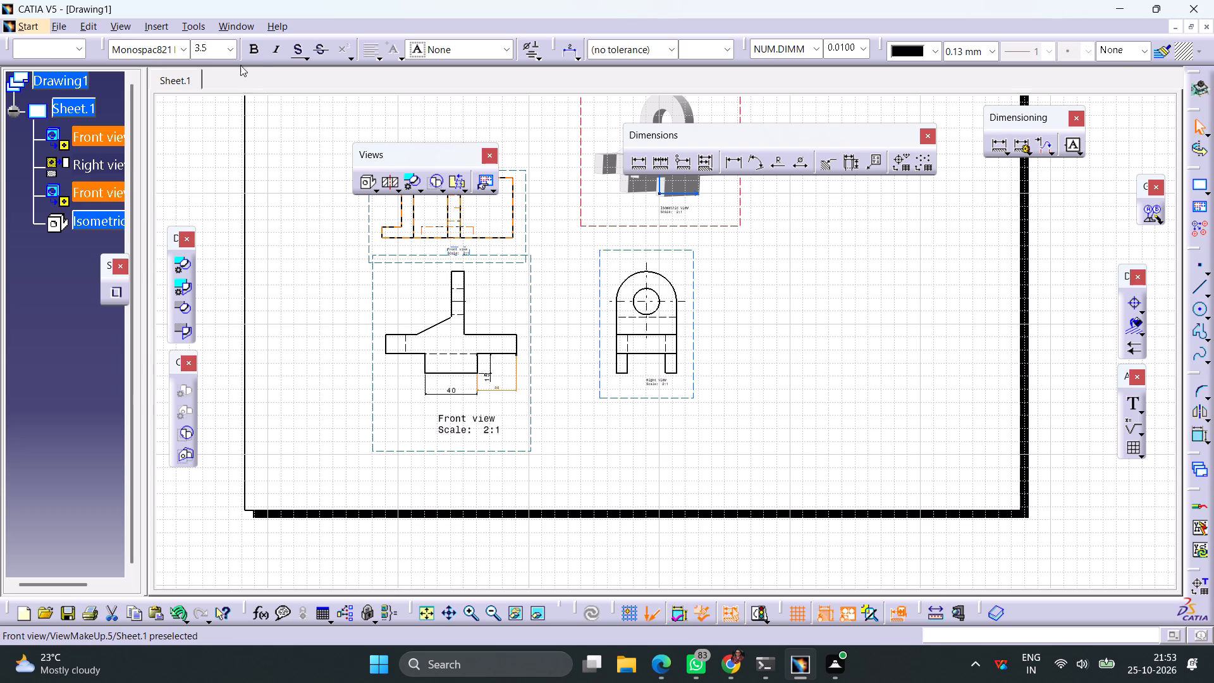
left_click(231, 48)
left_click(223, 115)
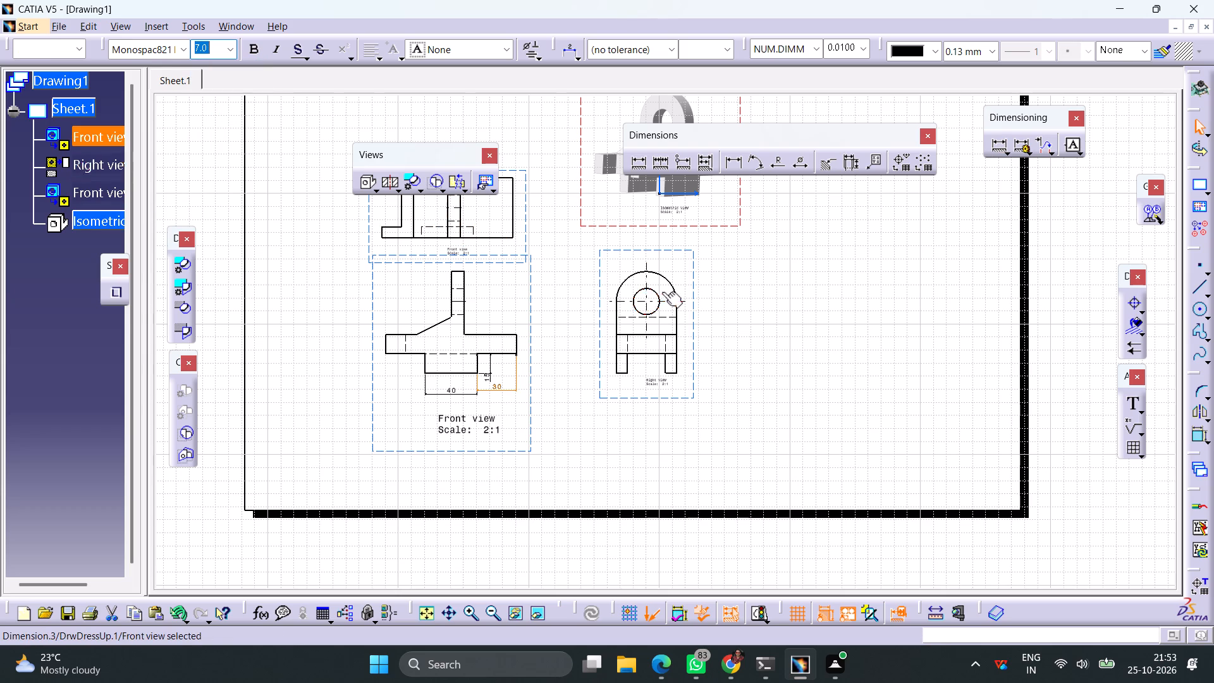
left_click(559, 311)
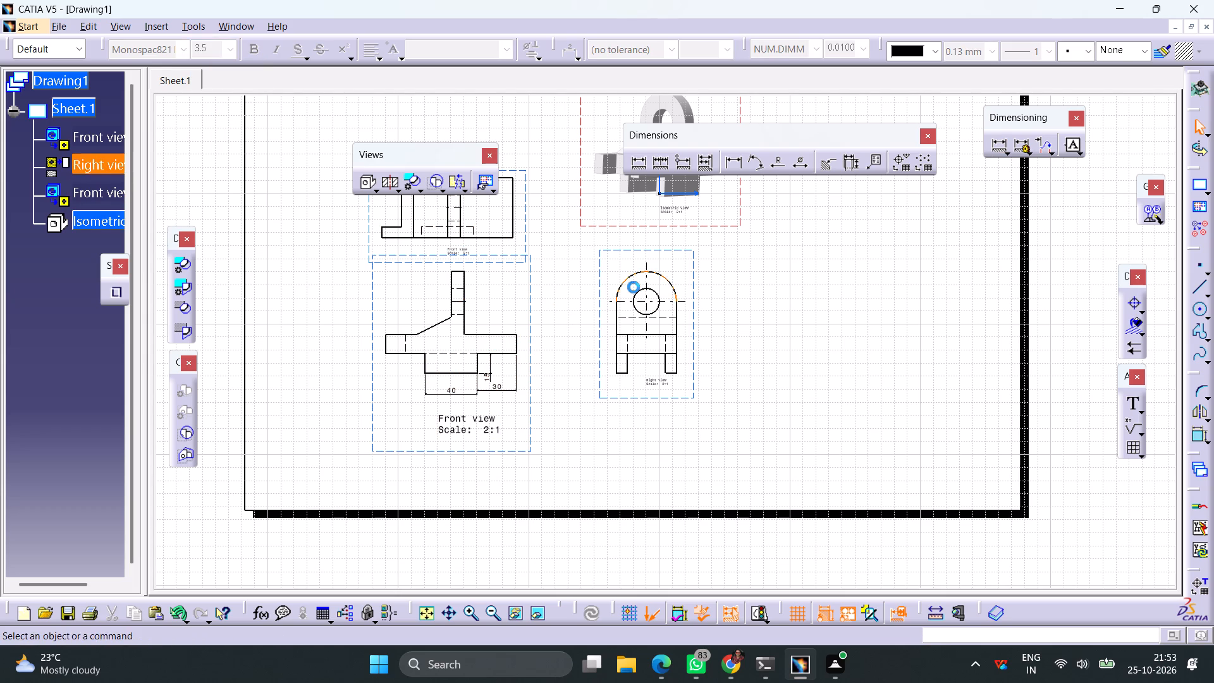
Dimension the base plate's thickness on the right view's left edge, place it outside the outline, and set its text size to 7.0 mm.
left_click(640, 159)
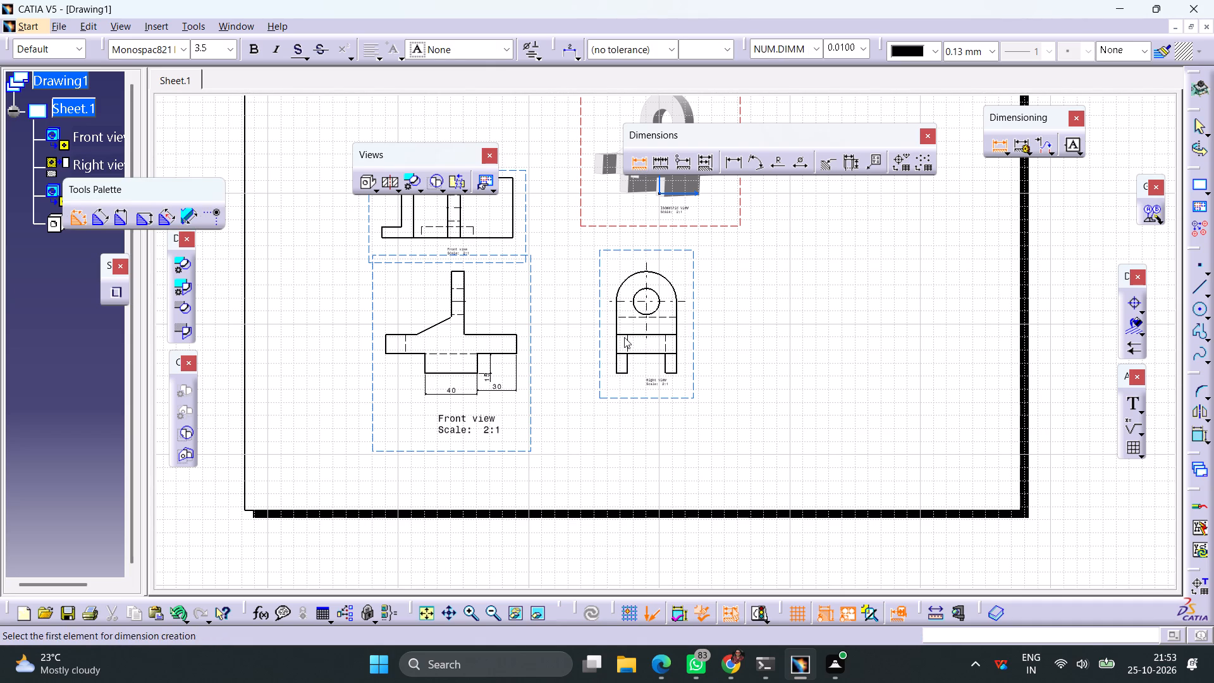
left_click(618, 343)
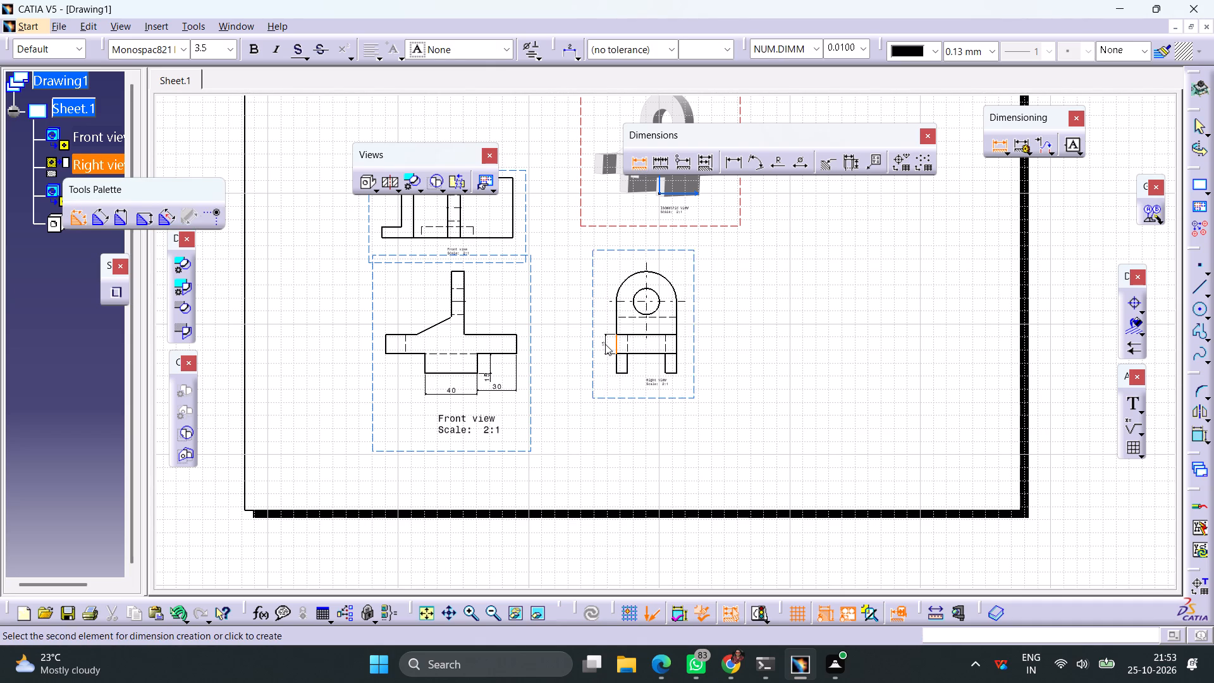
left_click(601, 351)
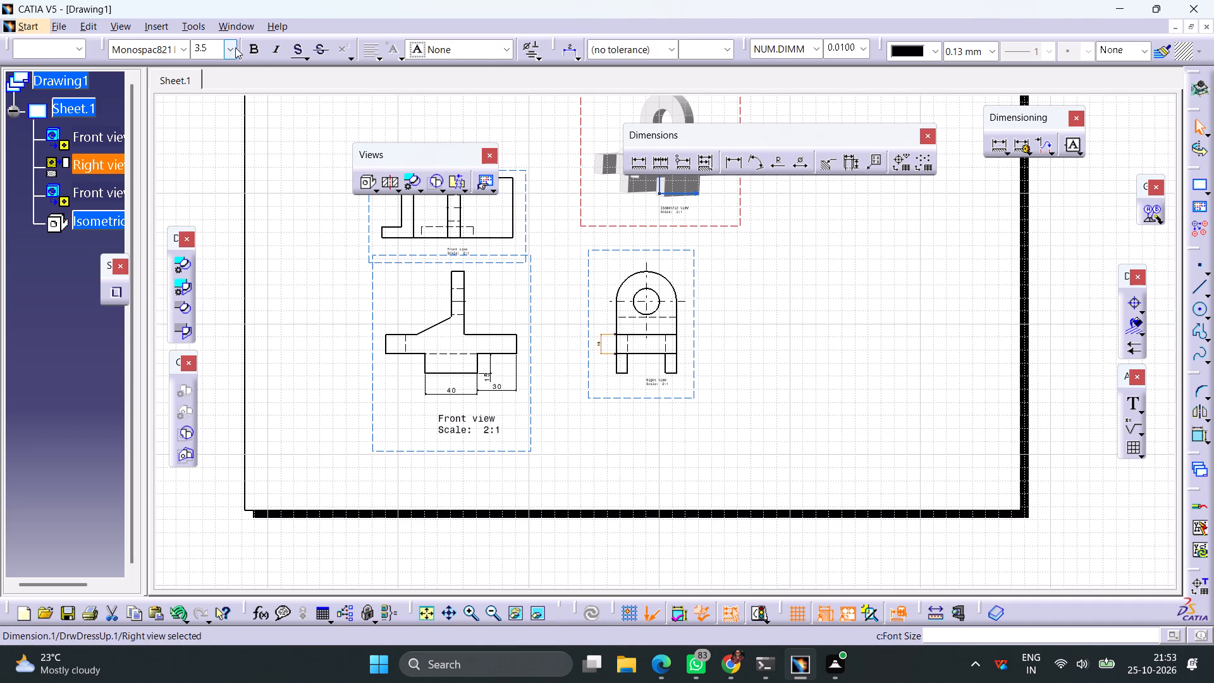
left_click(235, 47)
left_click(213, 114)
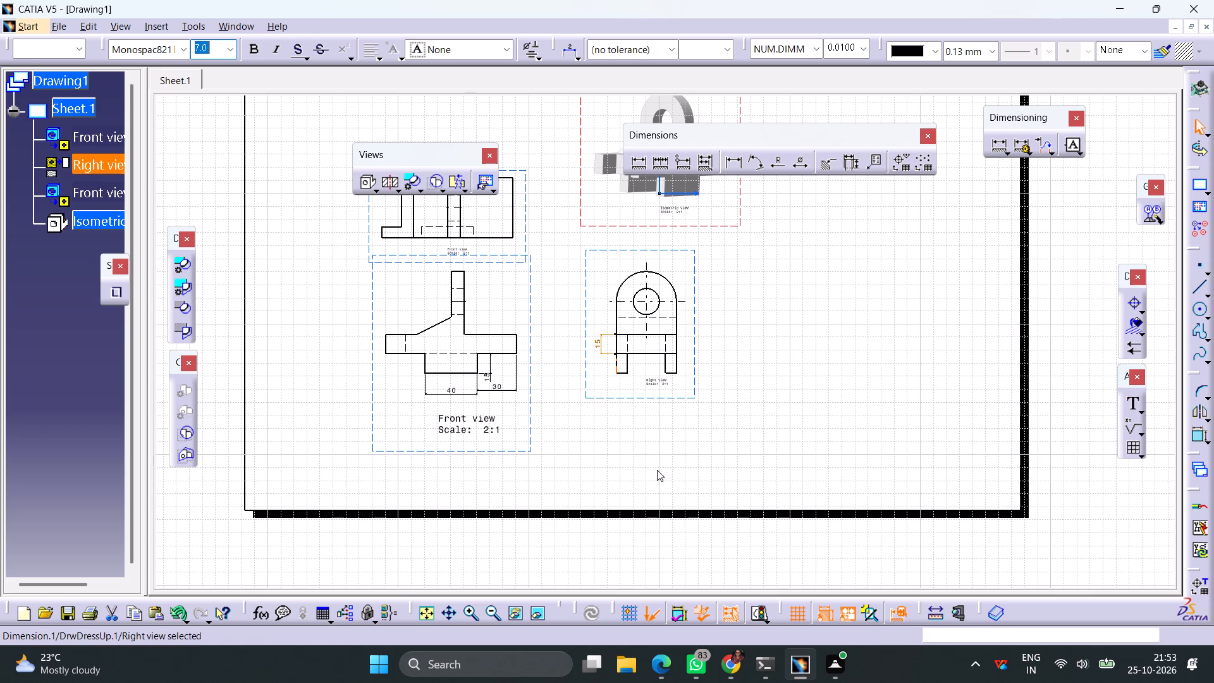
left_click(642, 453)
Dimension the bottom edge of the right view's left leg, place the dimension below it, and set its text size to 7.0 mm.
left_click(636, 169)
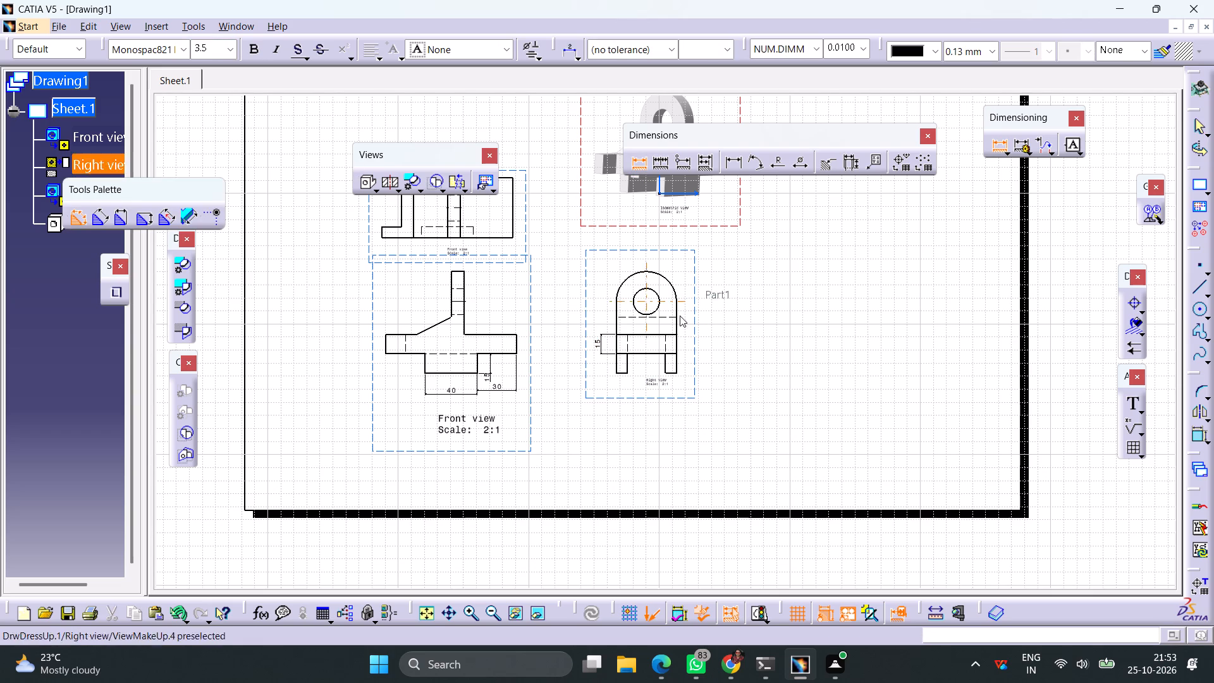
left_click(620, 374)
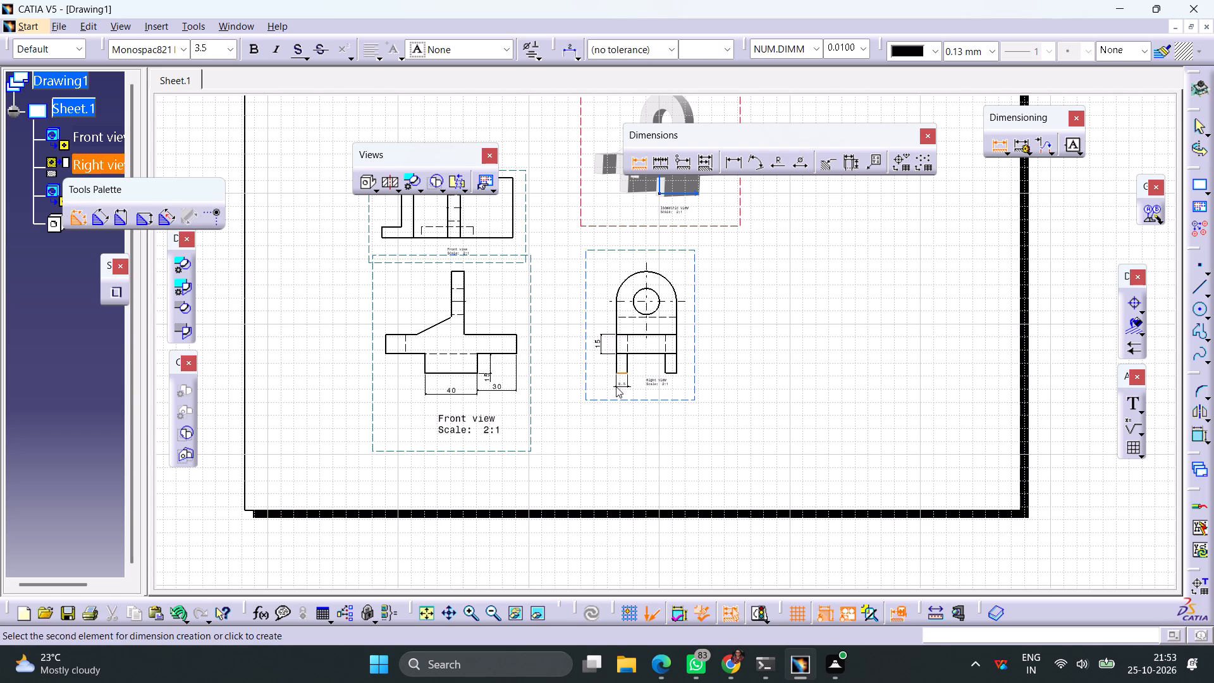
left_click(604, 385)
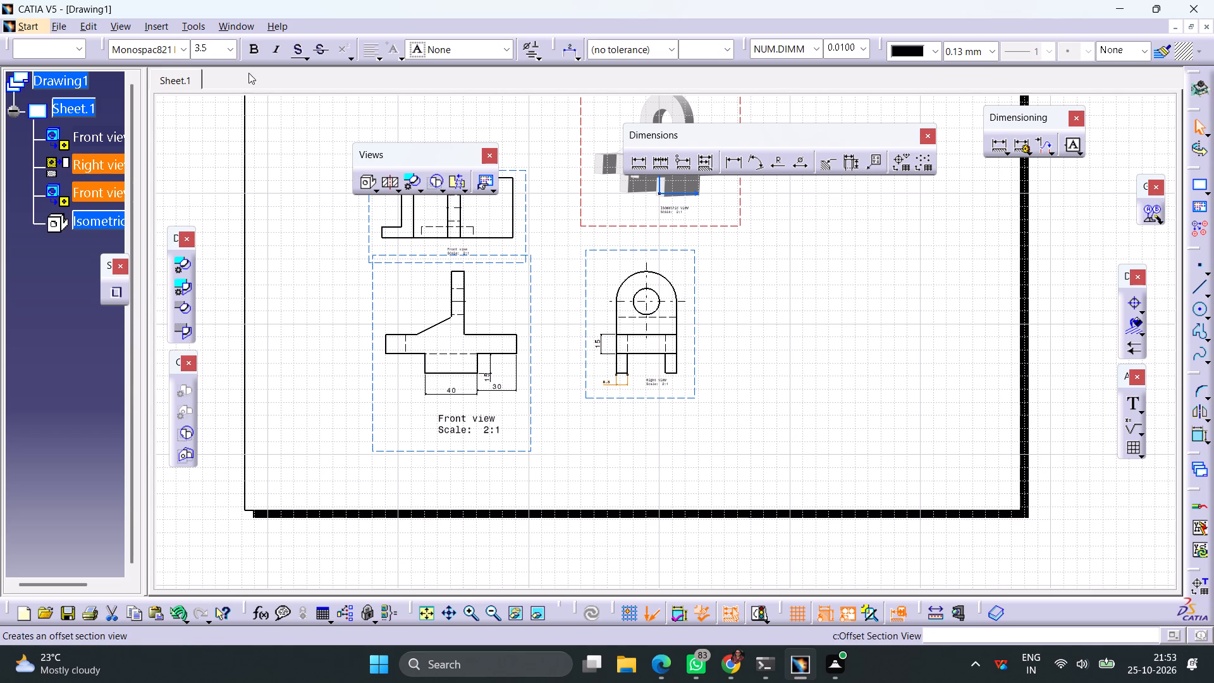
left_click(233, 54)
left_click(235, 119)
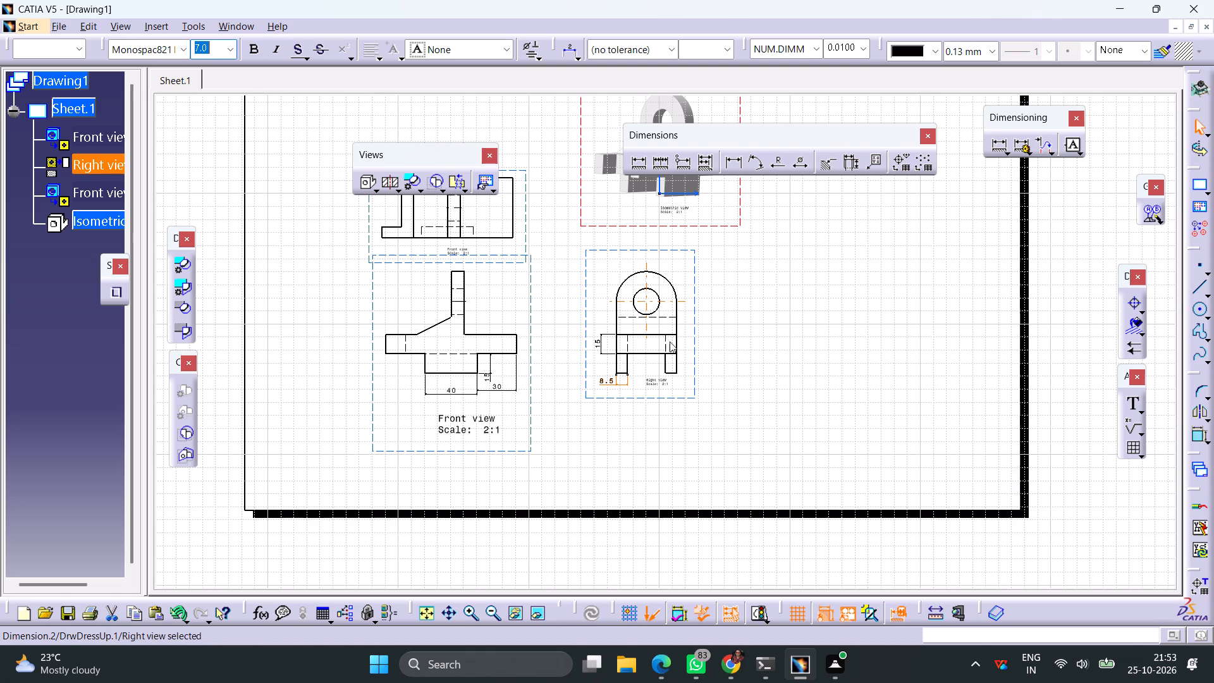
left_click(687, 439)
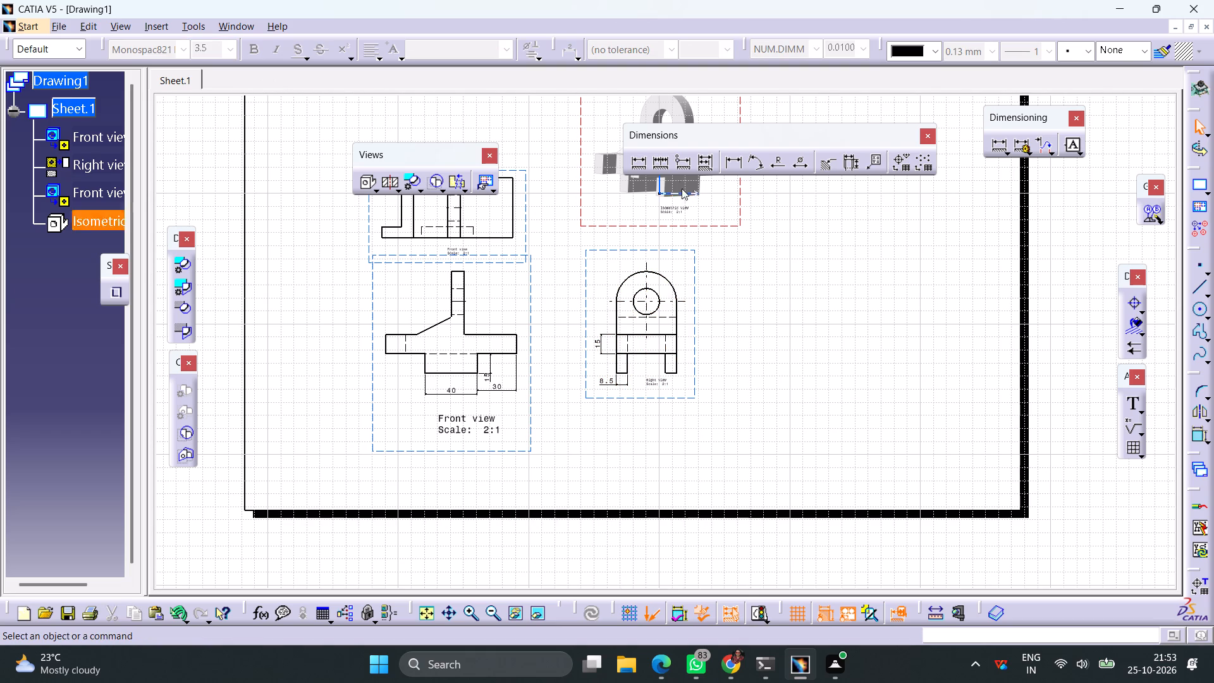
Dimension the underside of the front view's left base overhang, place the dimension below it, and set its text size to 7.0 mm.
left_click(640, 167)
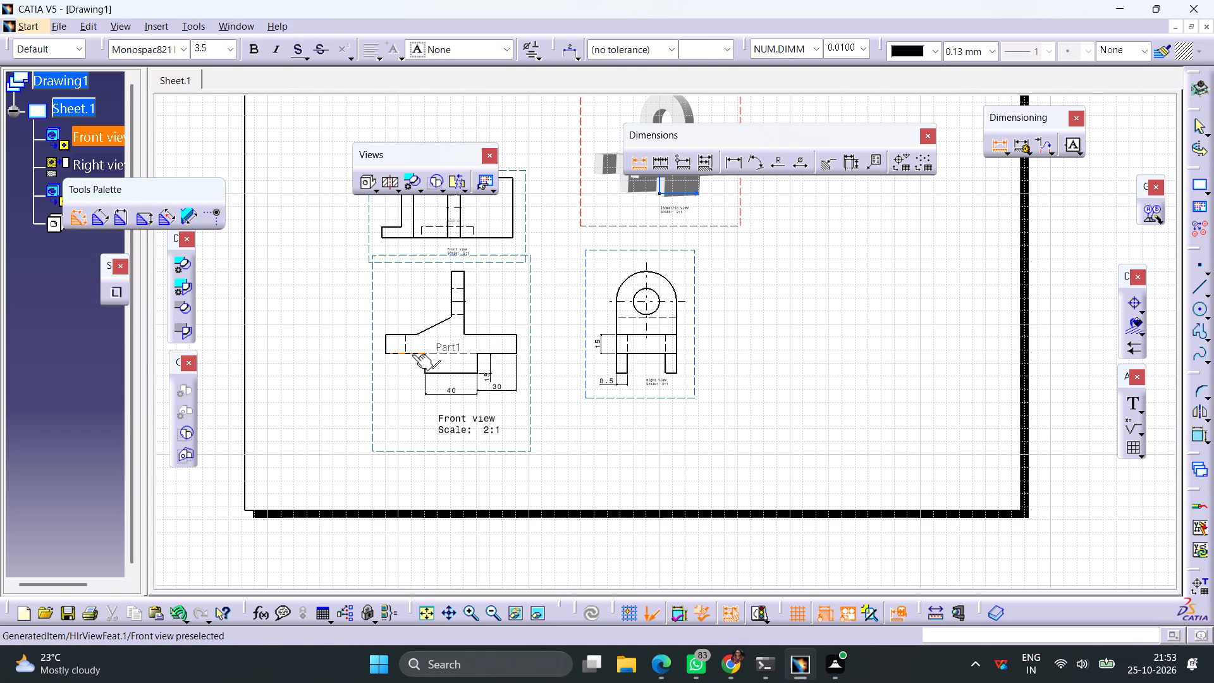
left_click(414, 354)
left_click(400, 372)
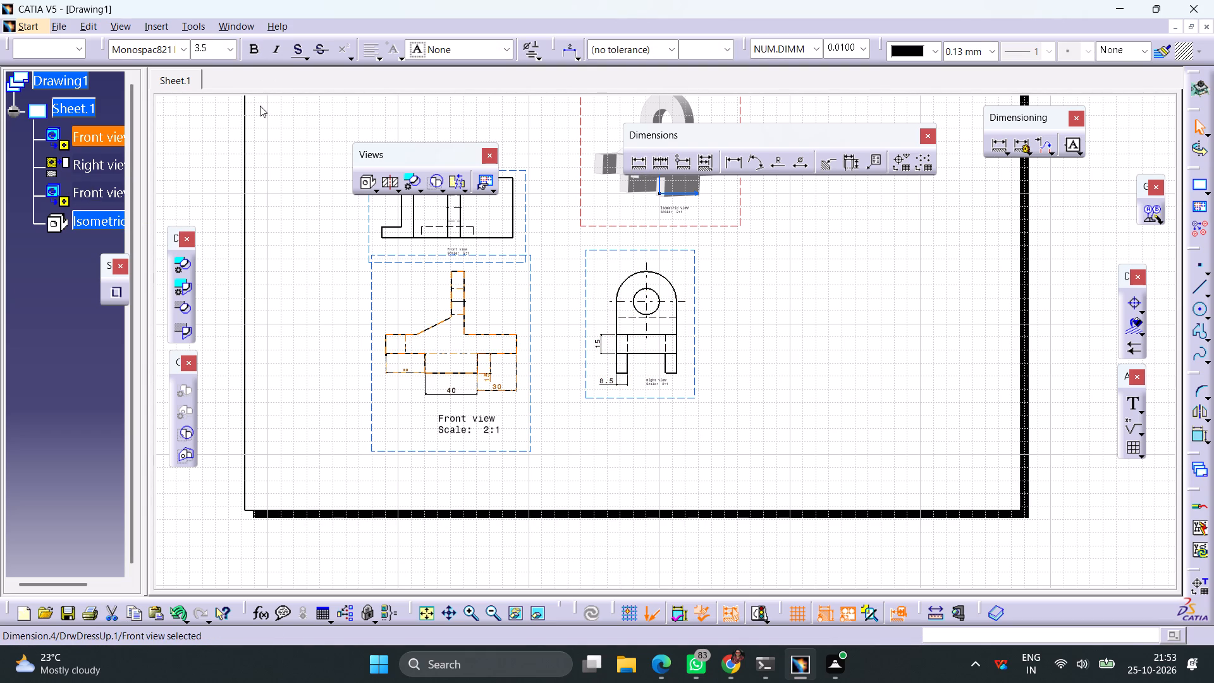
left_click(234, 57)
left_click(236, 124)
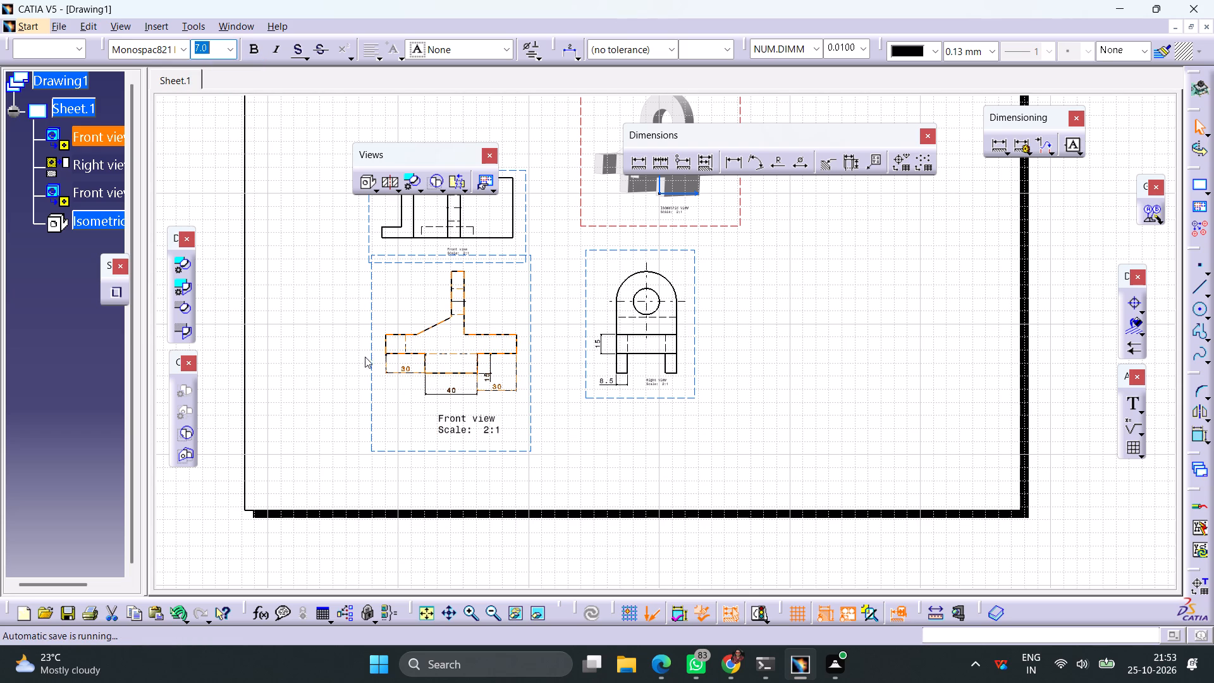
left_click(296, 360)
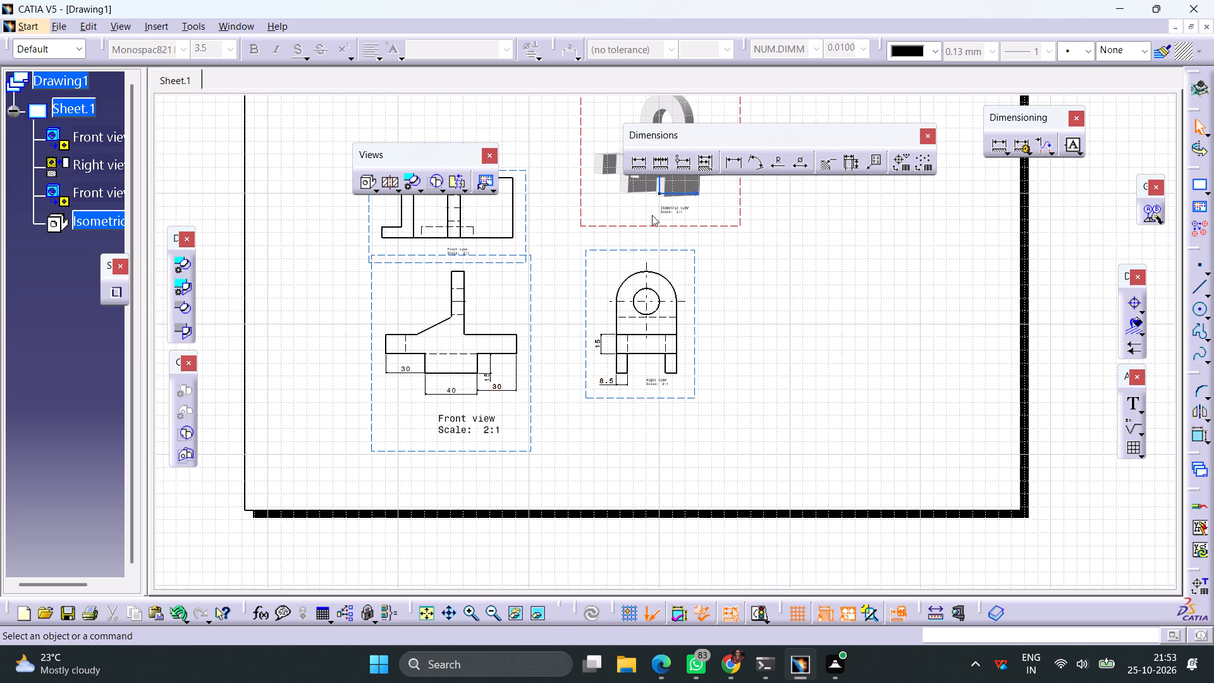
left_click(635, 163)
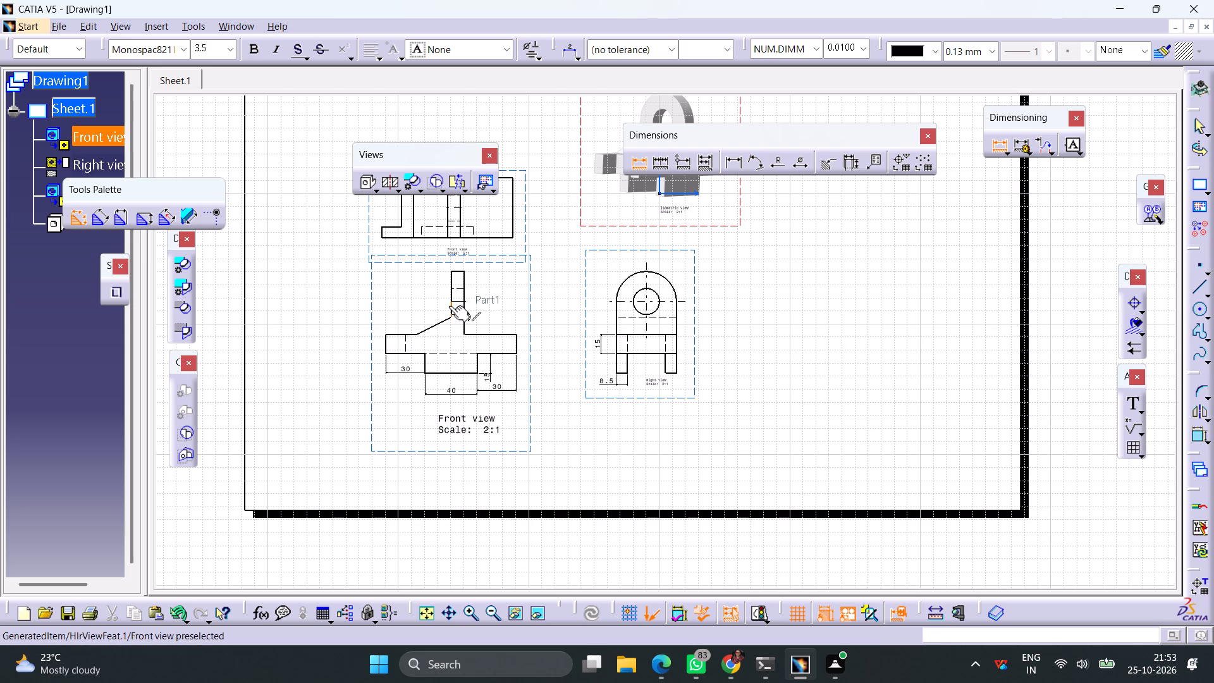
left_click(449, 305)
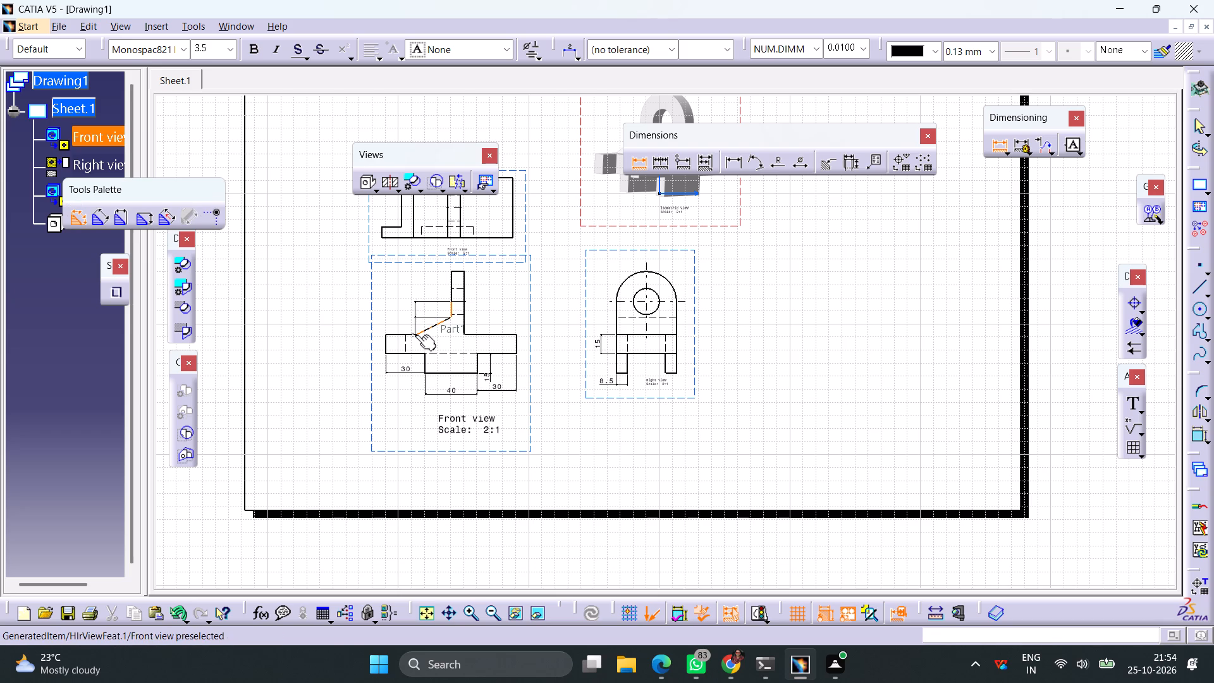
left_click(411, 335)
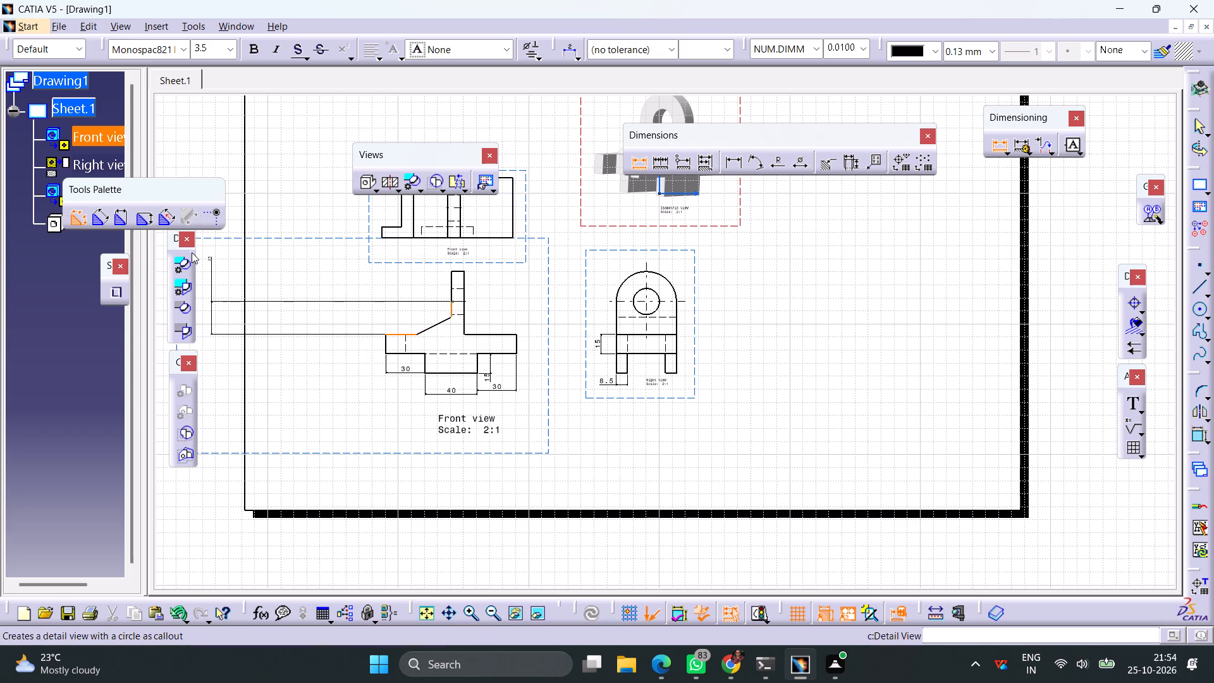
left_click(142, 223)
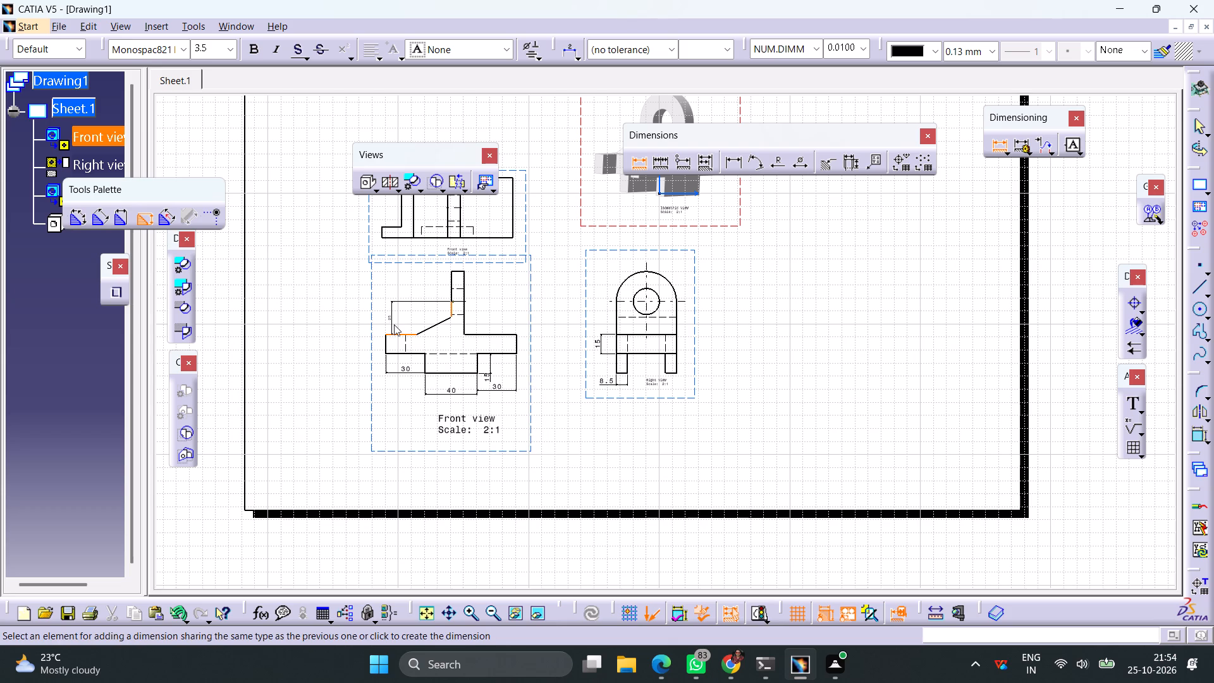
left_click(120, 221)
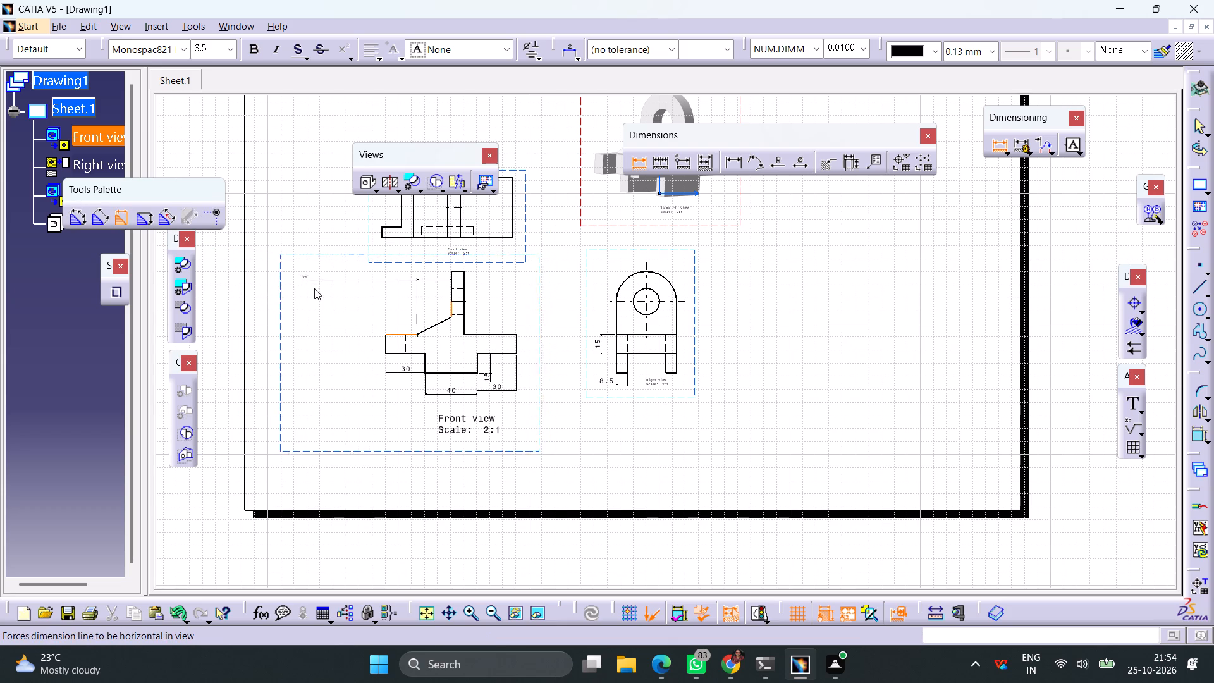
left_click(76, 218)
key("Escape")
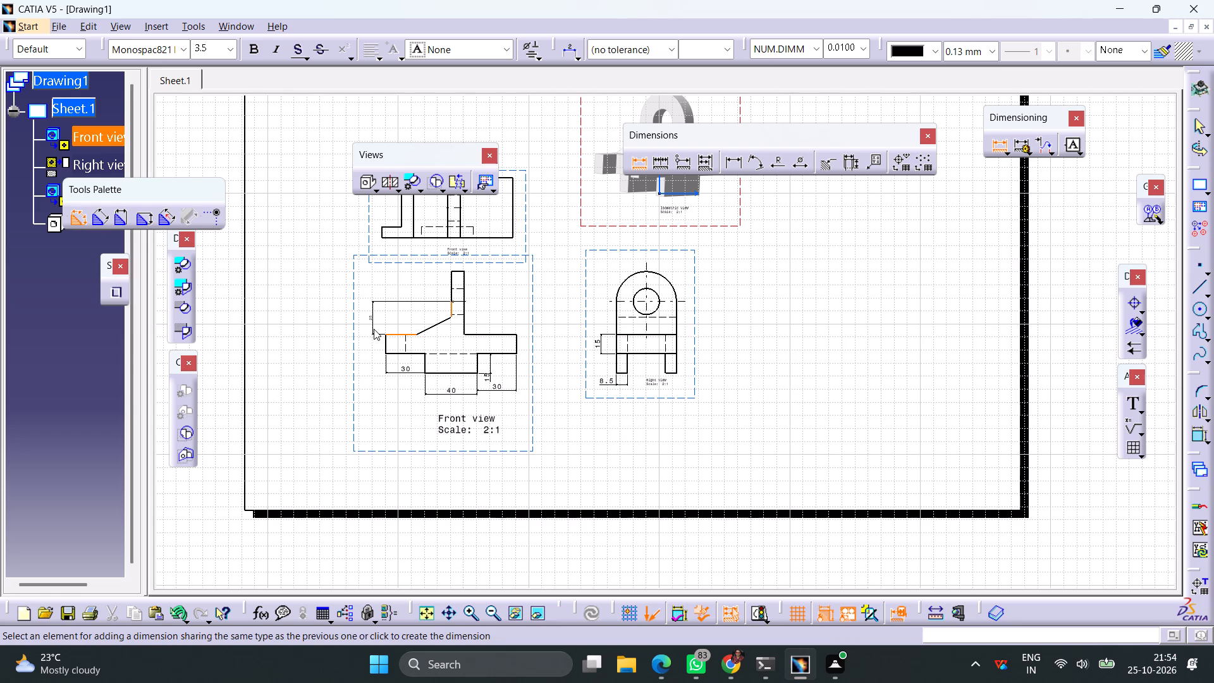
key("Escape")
Dimension the lower part of the upright's right edge in the front view, place it beside the upright, and set its text size to 7.0 mm.
left_click(642, 163)
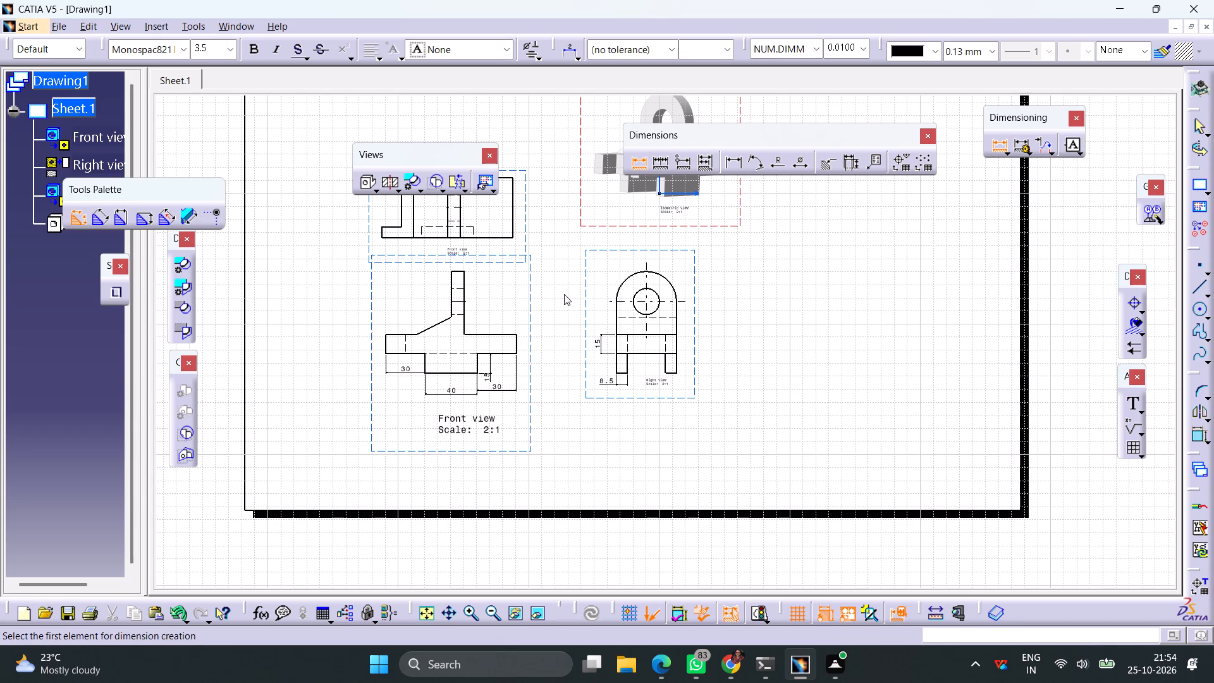
middle_click_drag(564, 293, 564, 319, "ctrl")
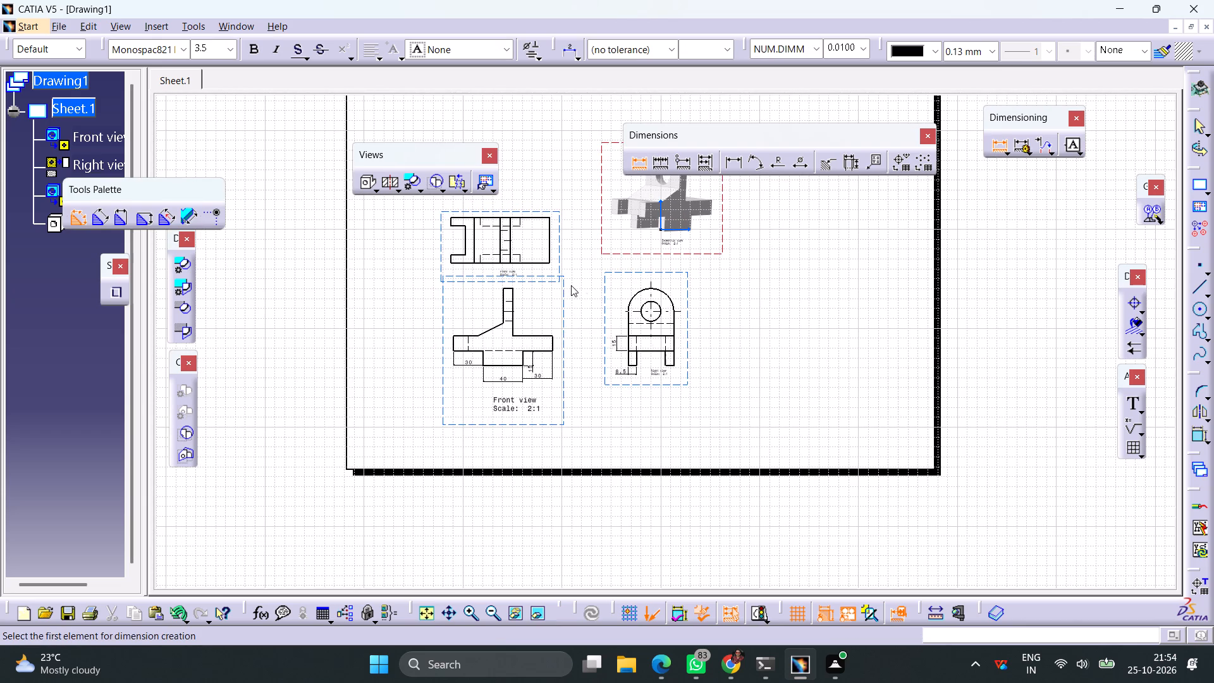
middle_click_drag(530, 313, 527, 276, "ctrl")
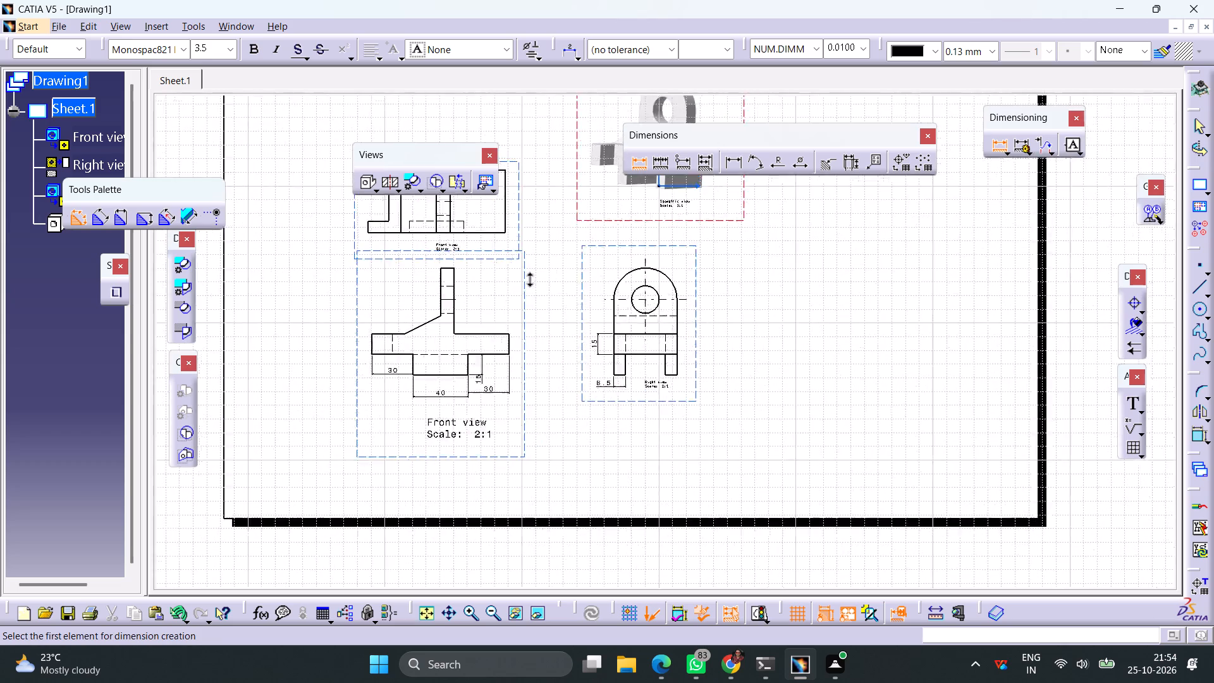
middle_click_drag(527, 276, 525, 237, "ctrl")
left_click(316, 311)
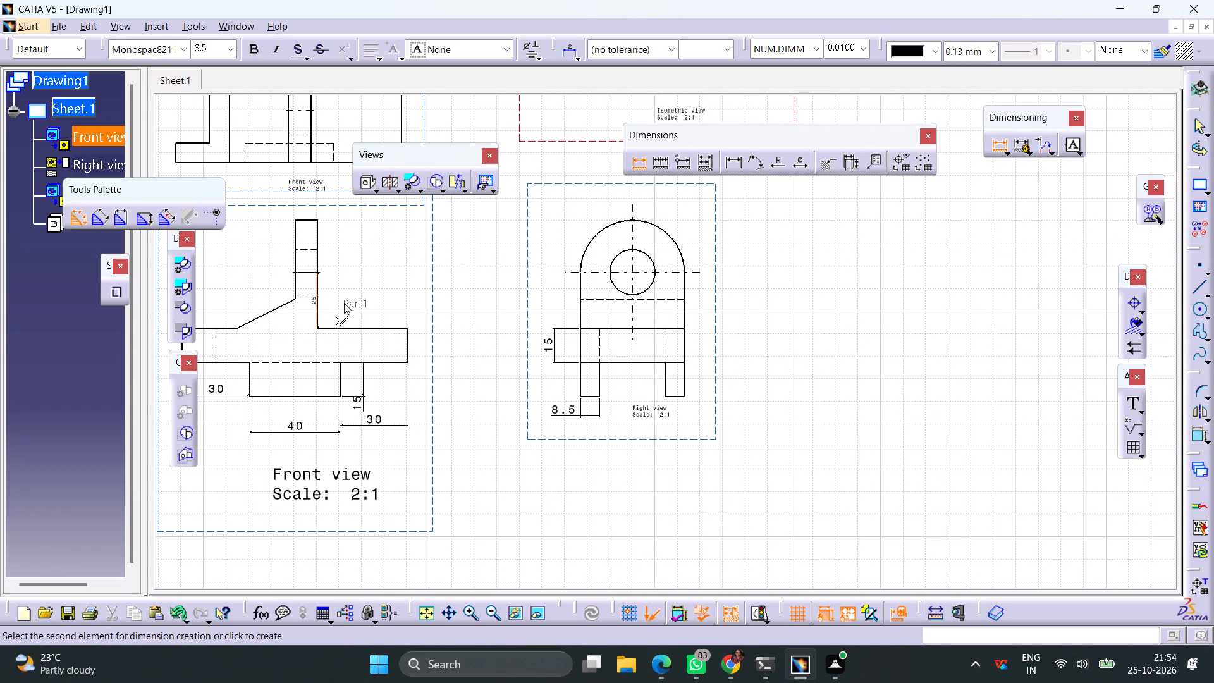
left_click(353, 299)
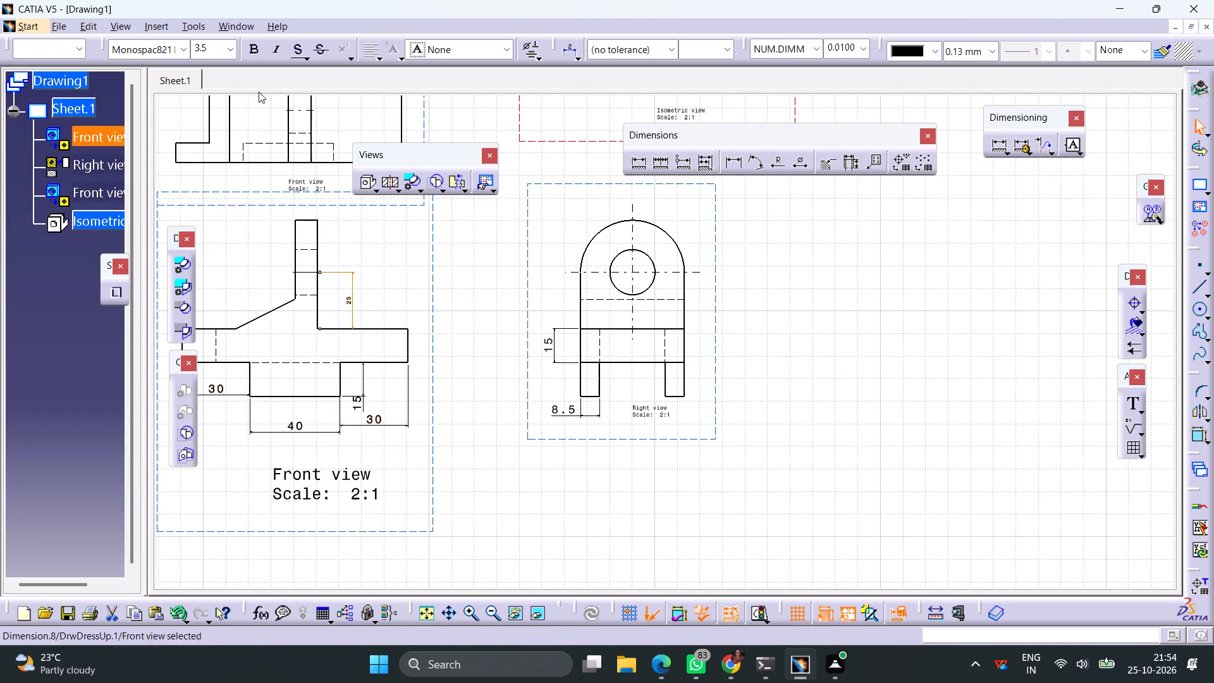
left_click(230, 48)
left_click(220, 121)
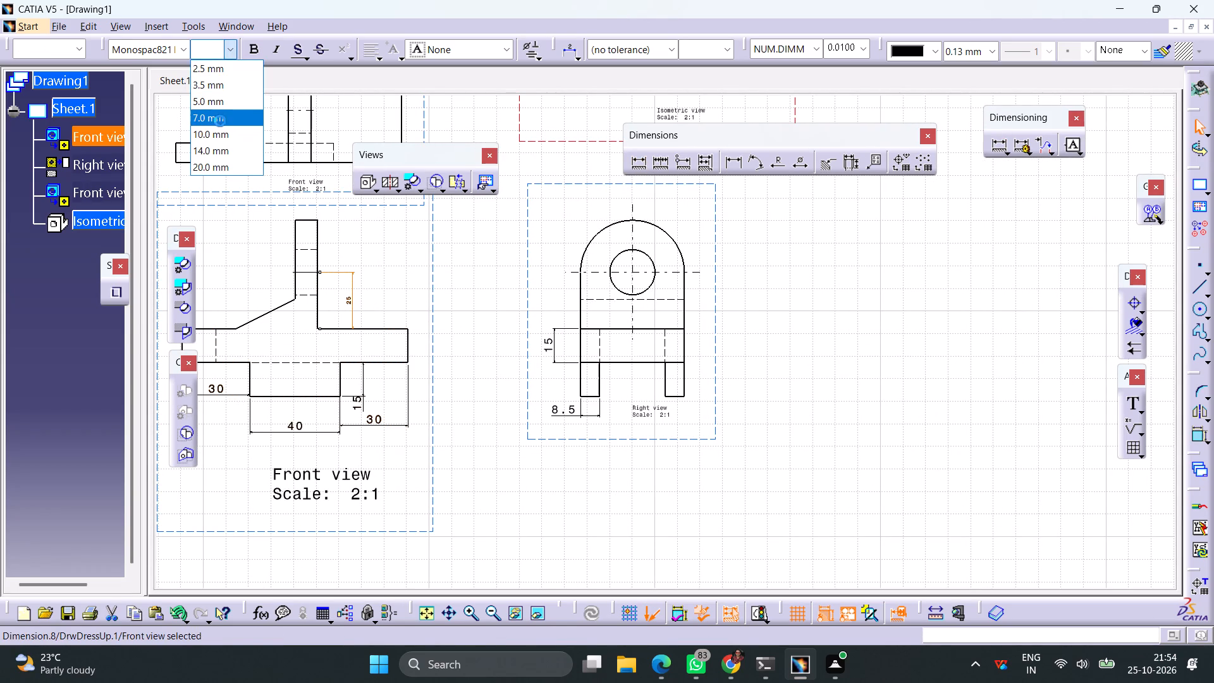
left_click(389, 266)
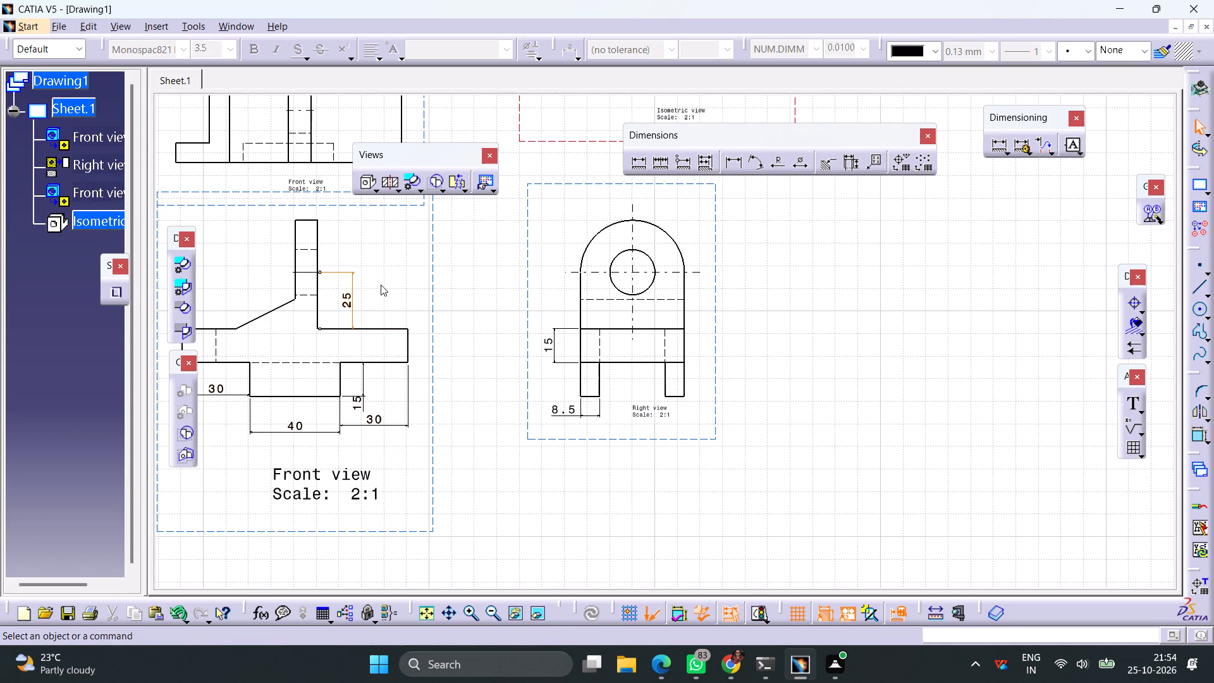
Dimension the top edge of the front view's upright, place the dimension above it, and set its text size to 7.0 mm.
middle_click_drag(381, 286, 381, 296, "ctrl")
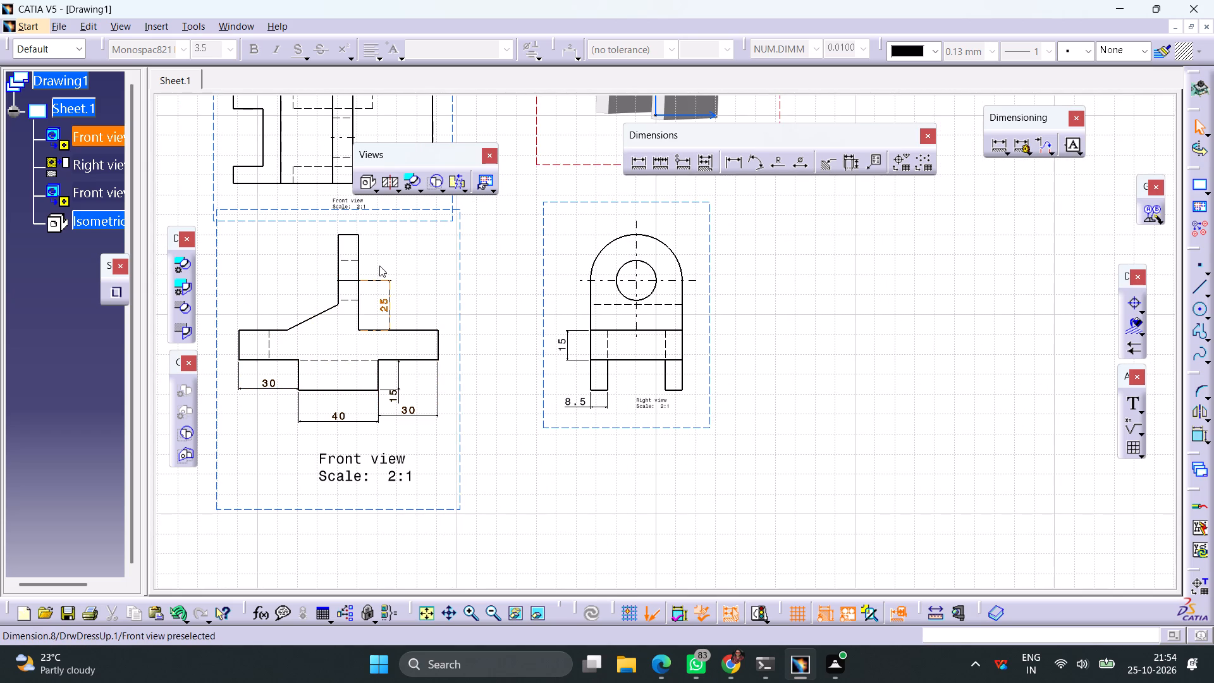
middle_click_drag(412, 266, 419, 286, "ctrl")
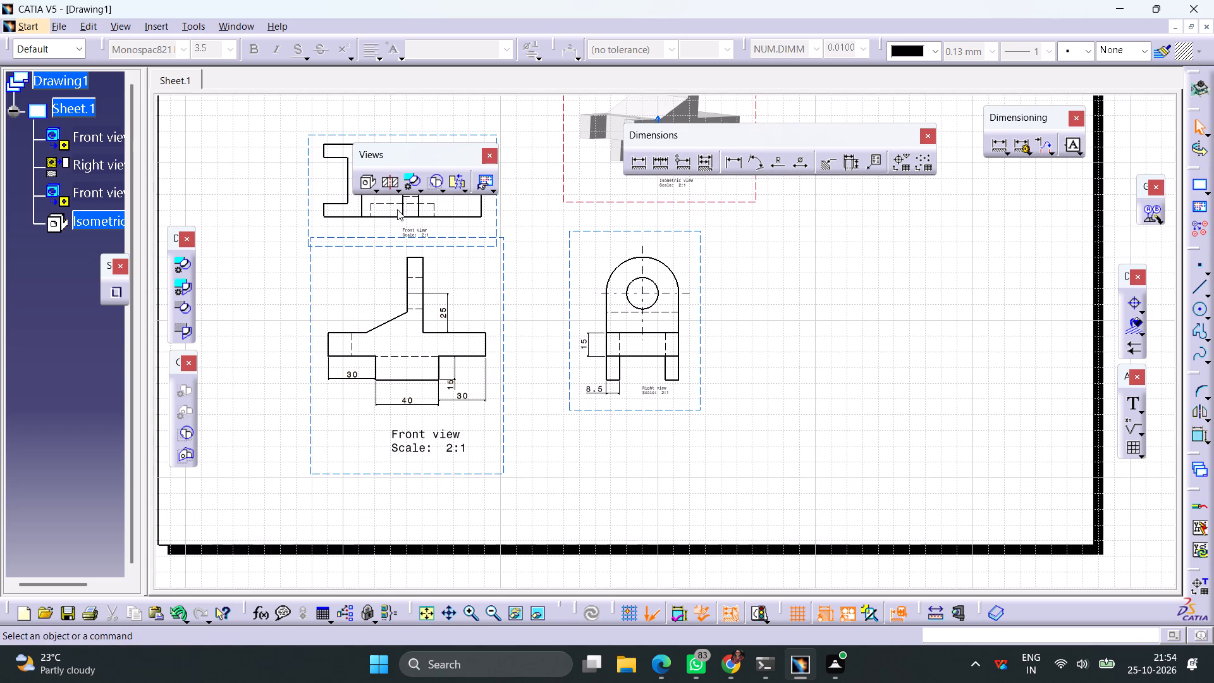
left_click(644, 163)
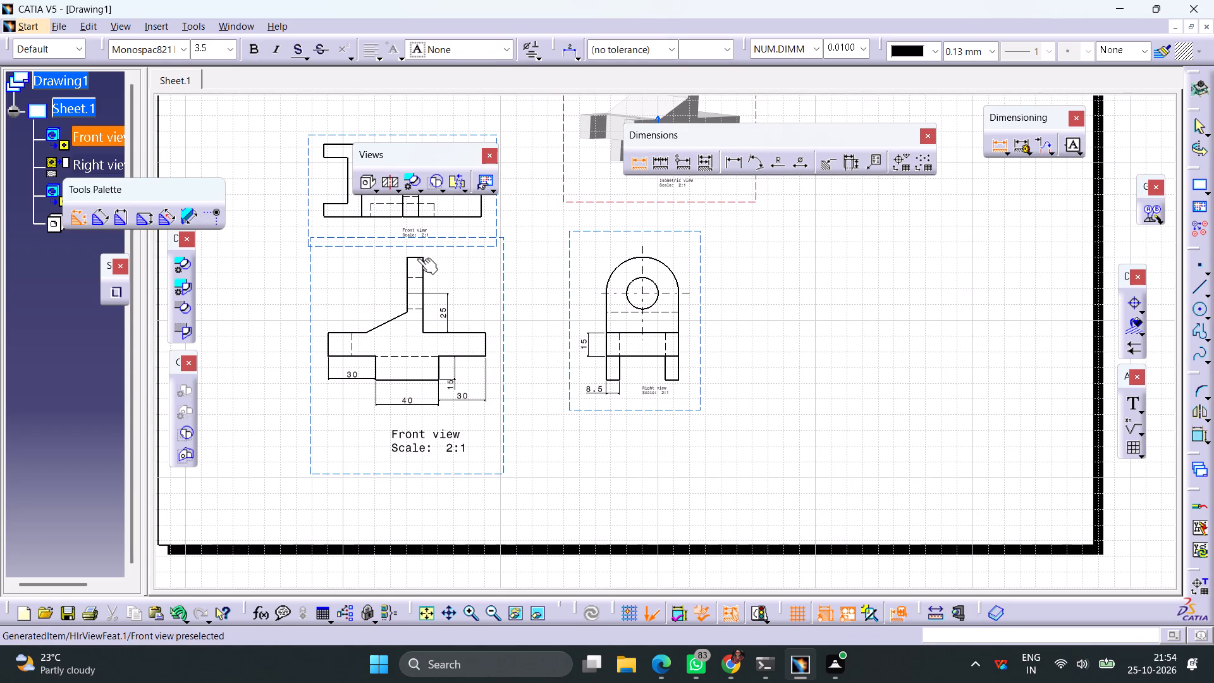
left_click(417, 258)
left_click(436, 254)
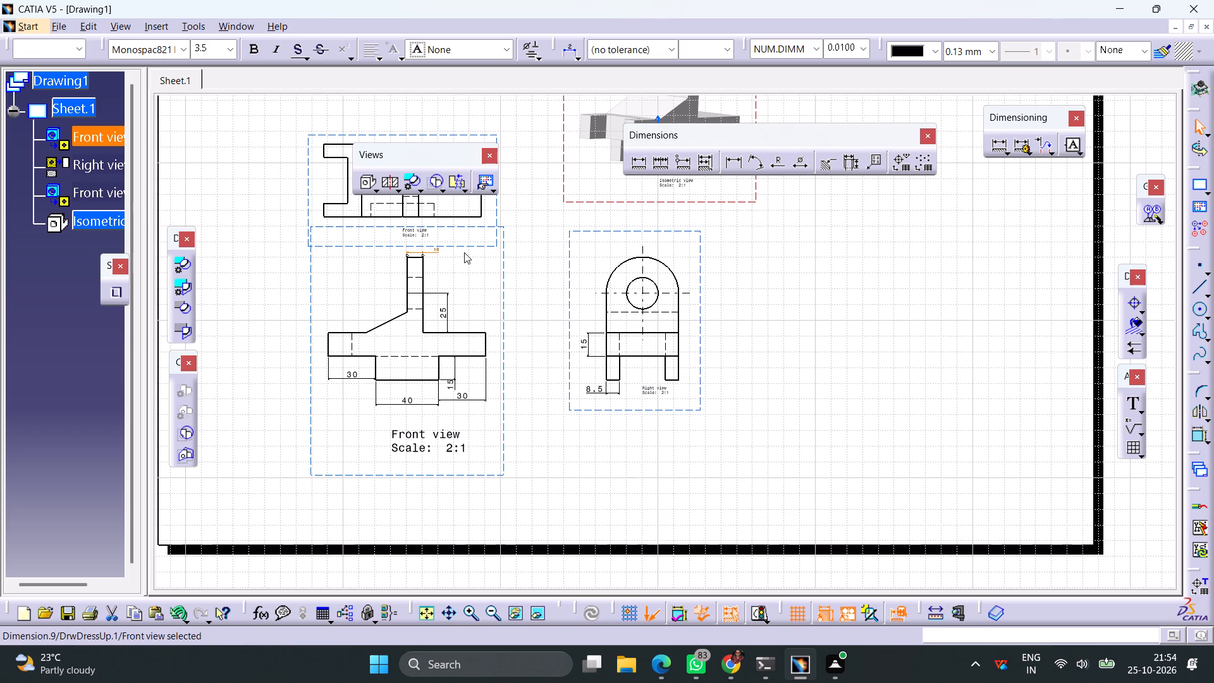
left_click(231, 49)
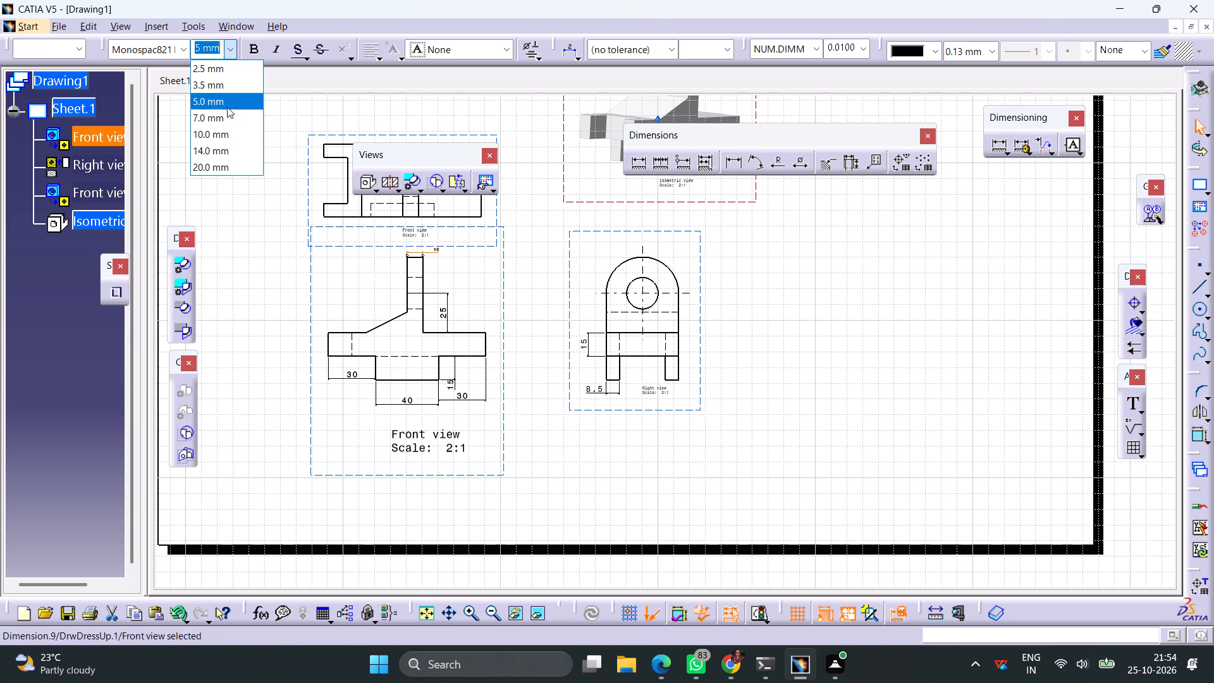
left_click(217, 115)
left_click(457, 274)
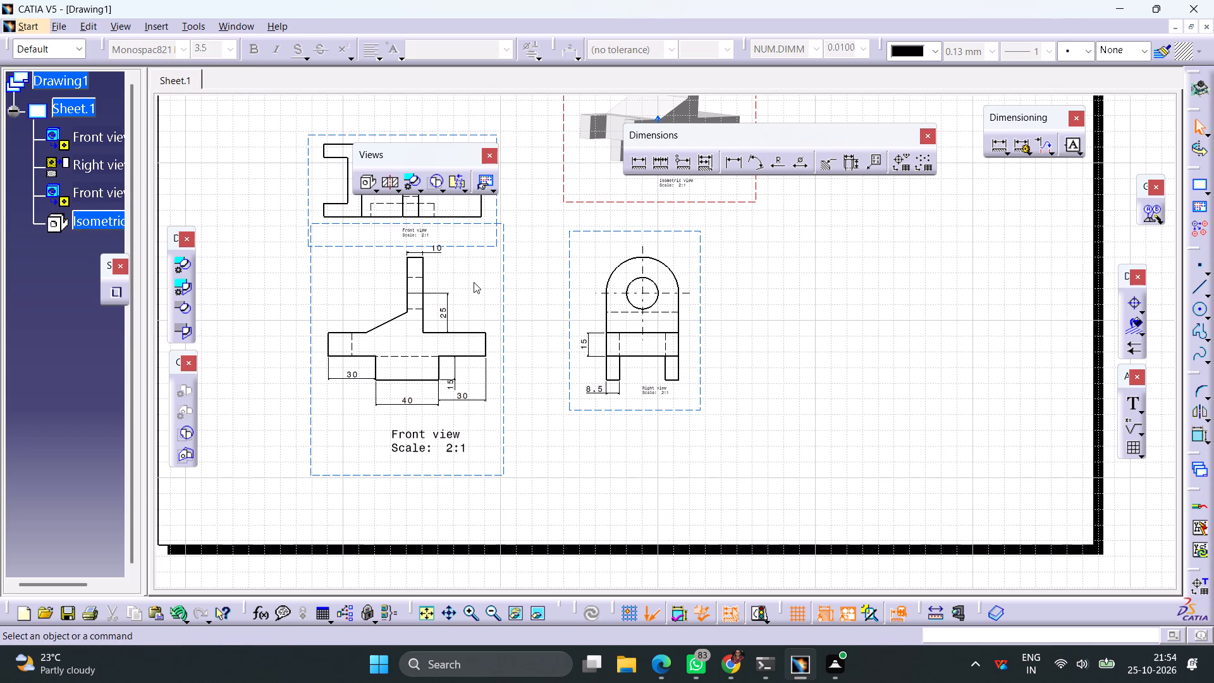
Add a radius dimension to the right view's outer arc, place it outside the arc's upper right, and set its text size to 7.0 mm.
left_click(768, 167)
left_click(670, 271)
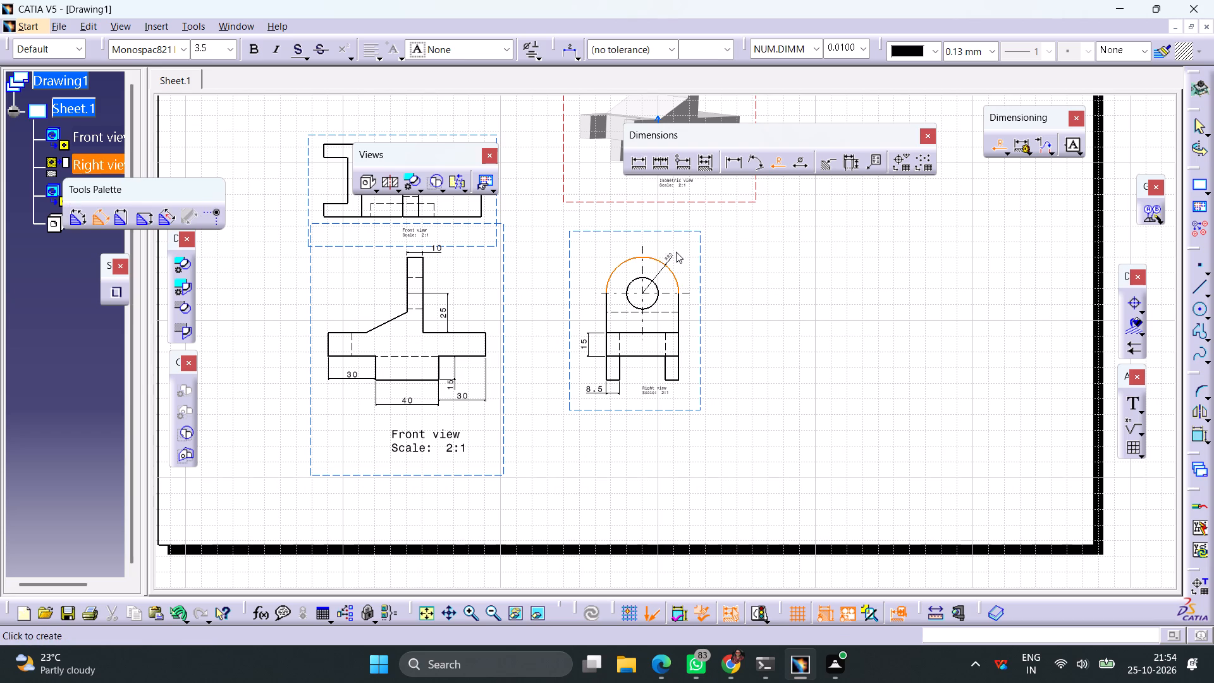
left_click(679, 249)
left_click(234, 48)
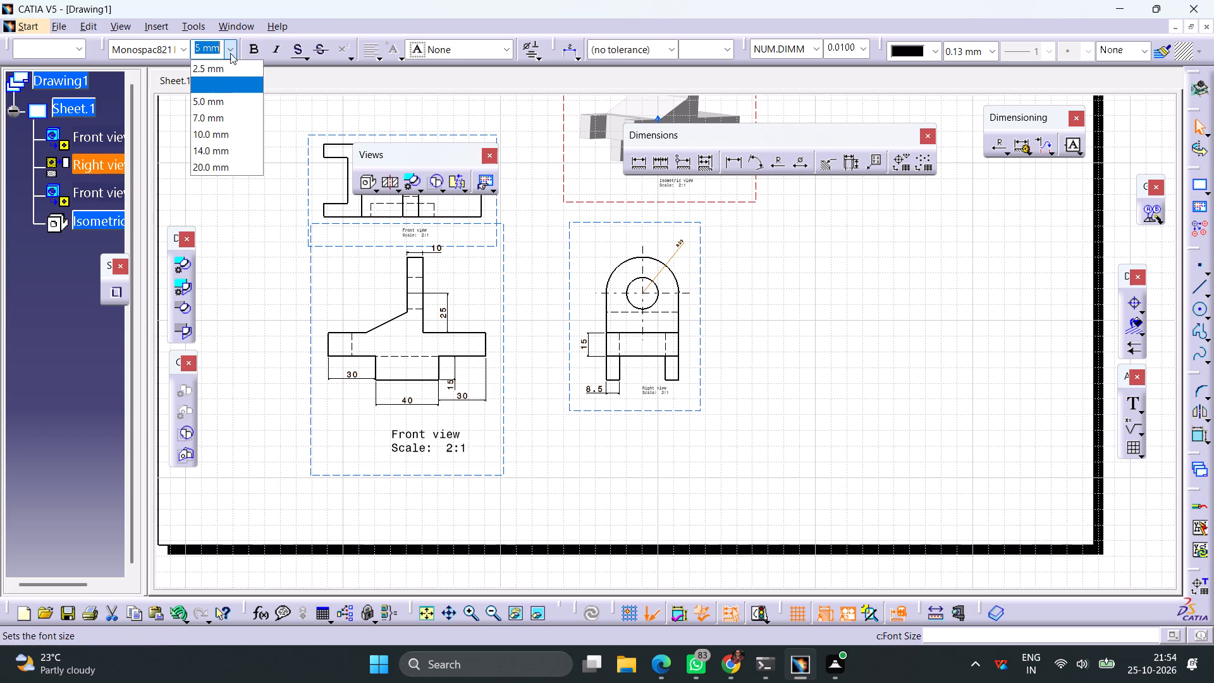
left_click(212, 124)
left_click(802, 238)
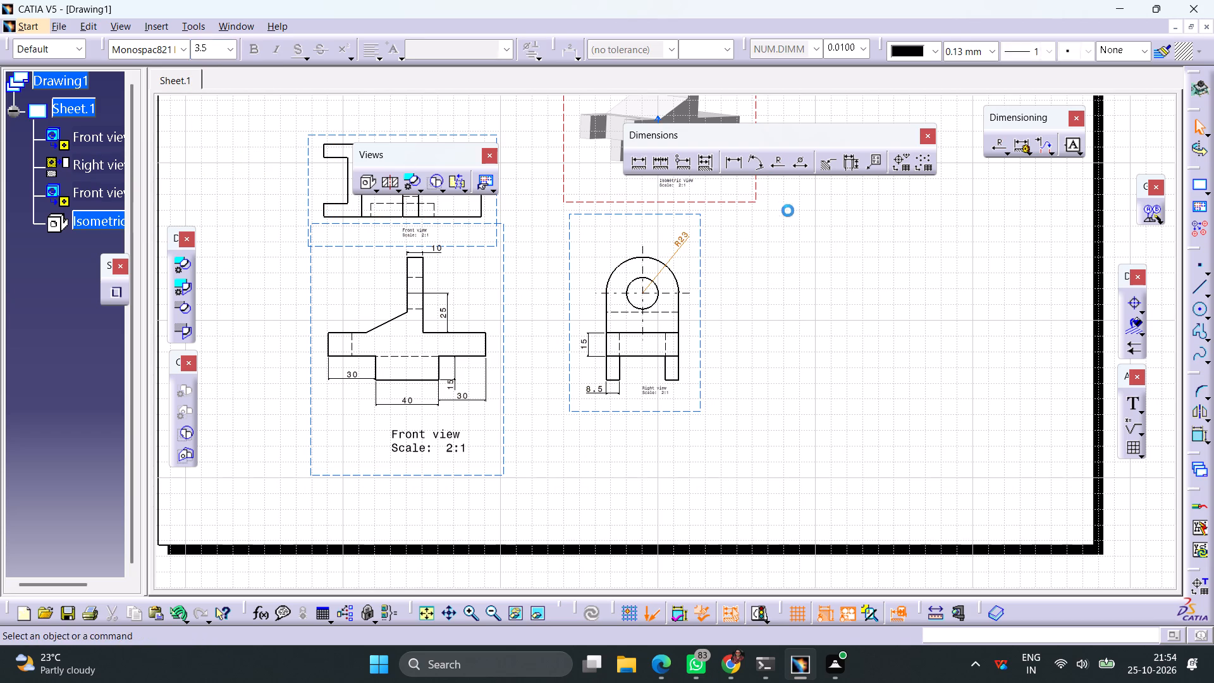
Add a diameter dimension to the right view's hole, place it outside the arc's upper left, and set its text size to 7.0 mm.
left_click(792, 164)
left_click(634, 280)
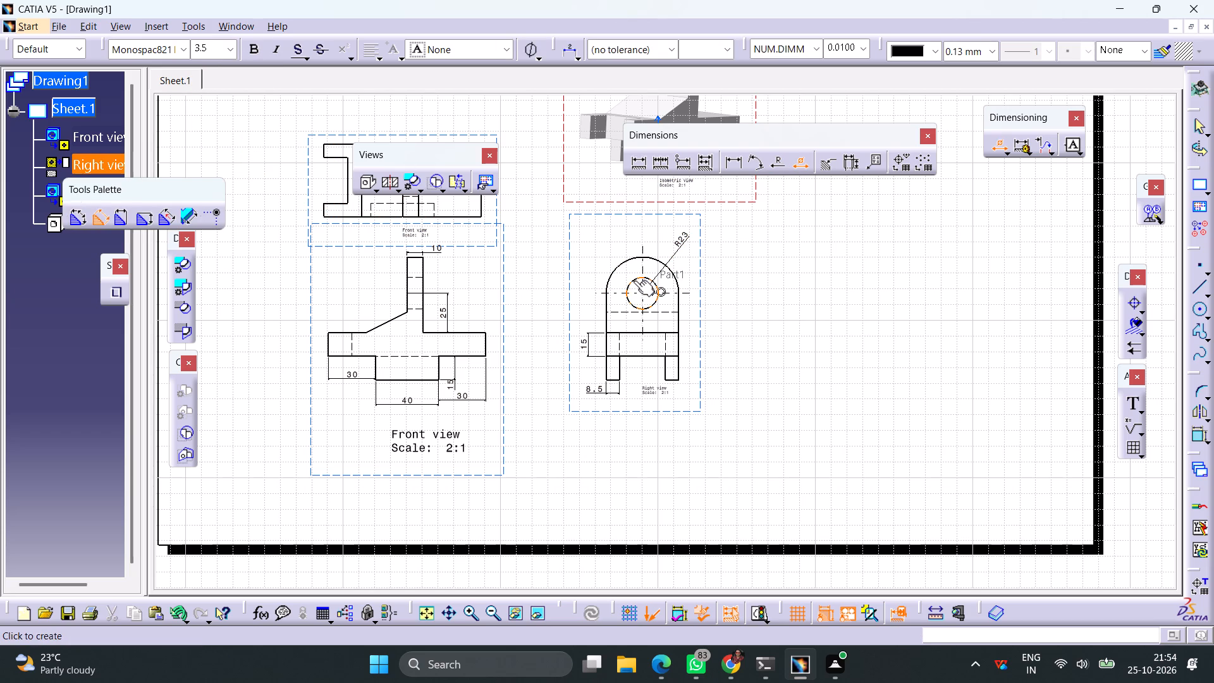
left_click(584, 245)
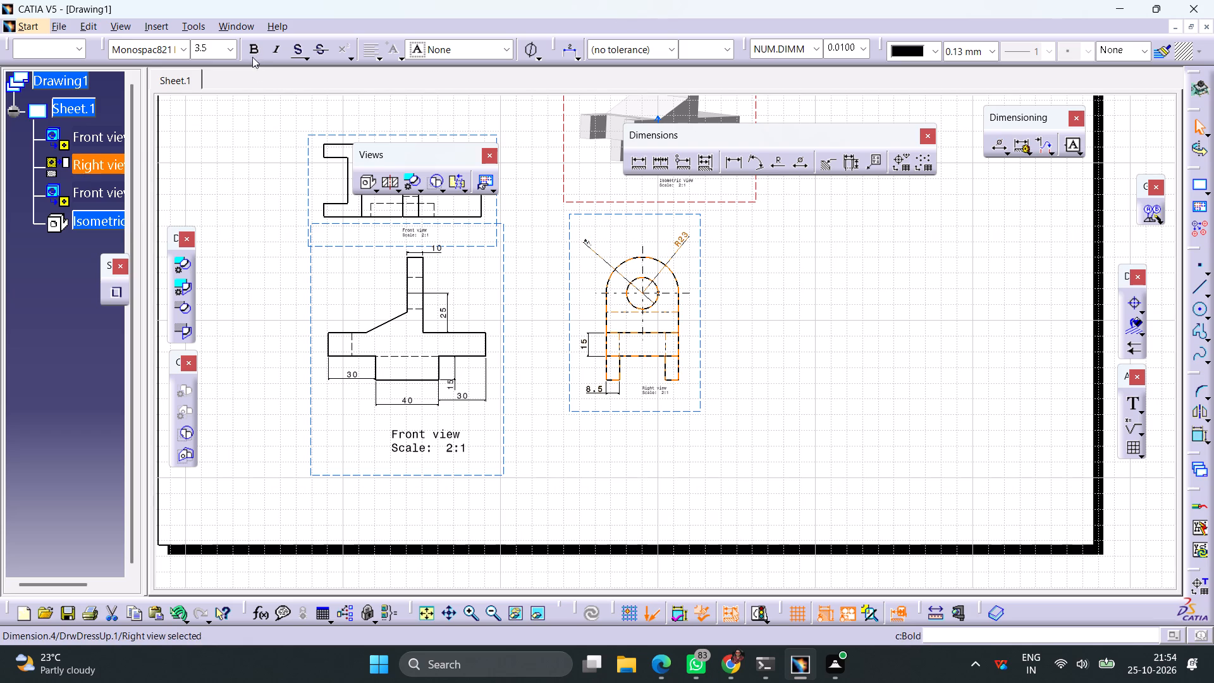
left_click(234, 49)
left_click(216, 111)
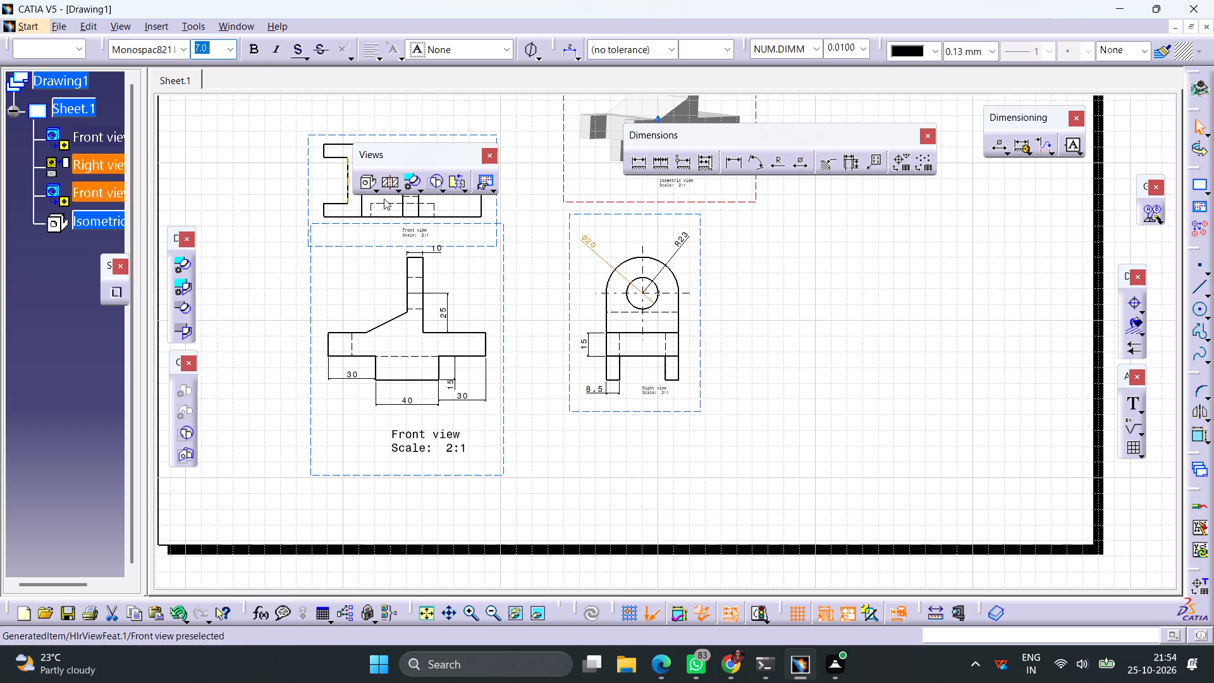
left_click(791, 347)
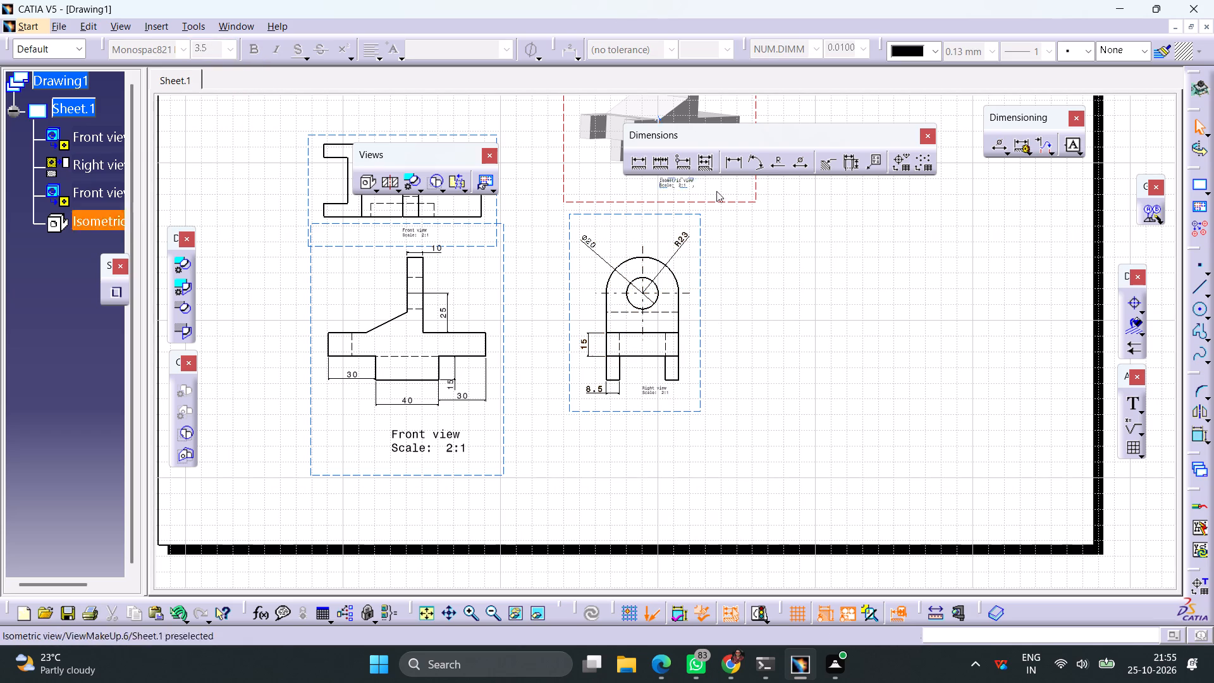
Dimension from the hole's horizontal centre line to the base plate's top edge on the right side of the right view, with 7.0 mm text.
left_click(635, 159)
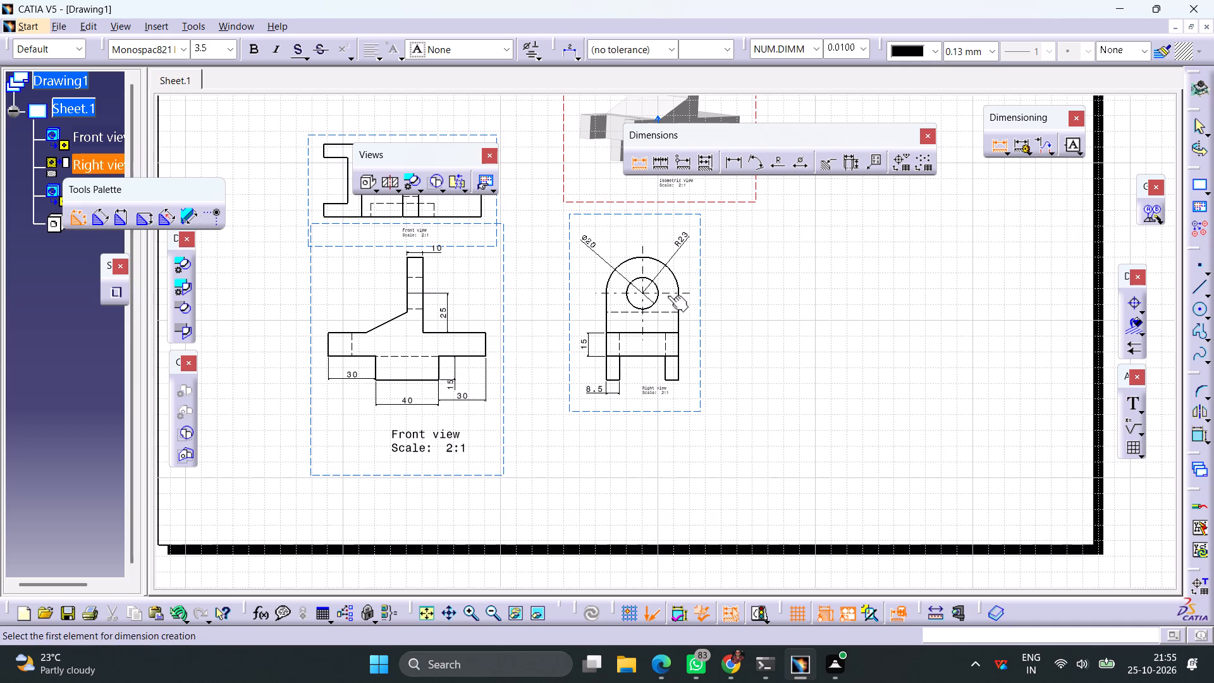
left_click(666, 293)
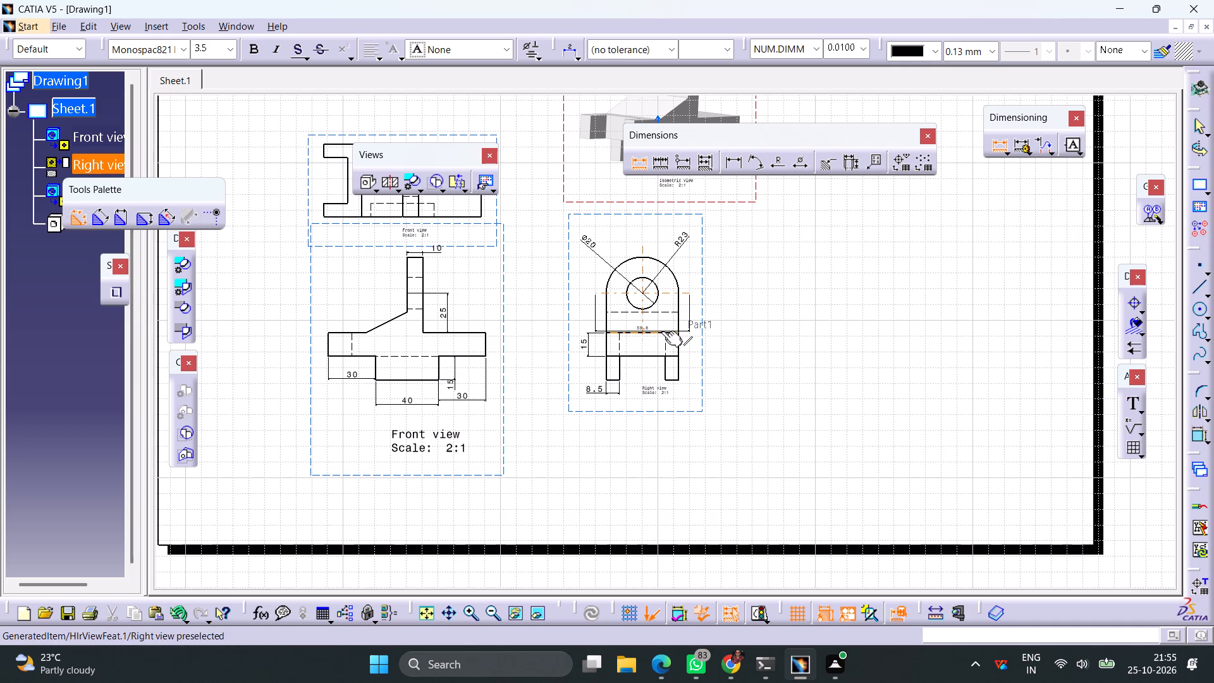
left_click(661, 331)
left_click(697, 319)
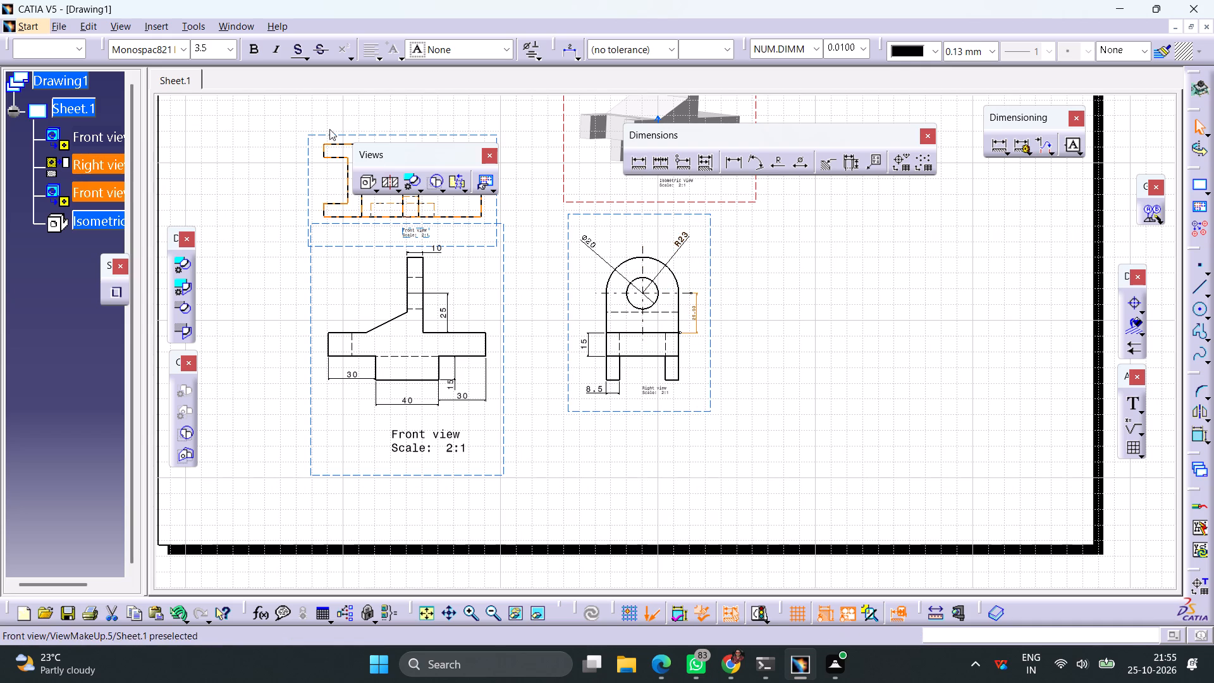
left_click(227, 51)
left_click(224, 98)
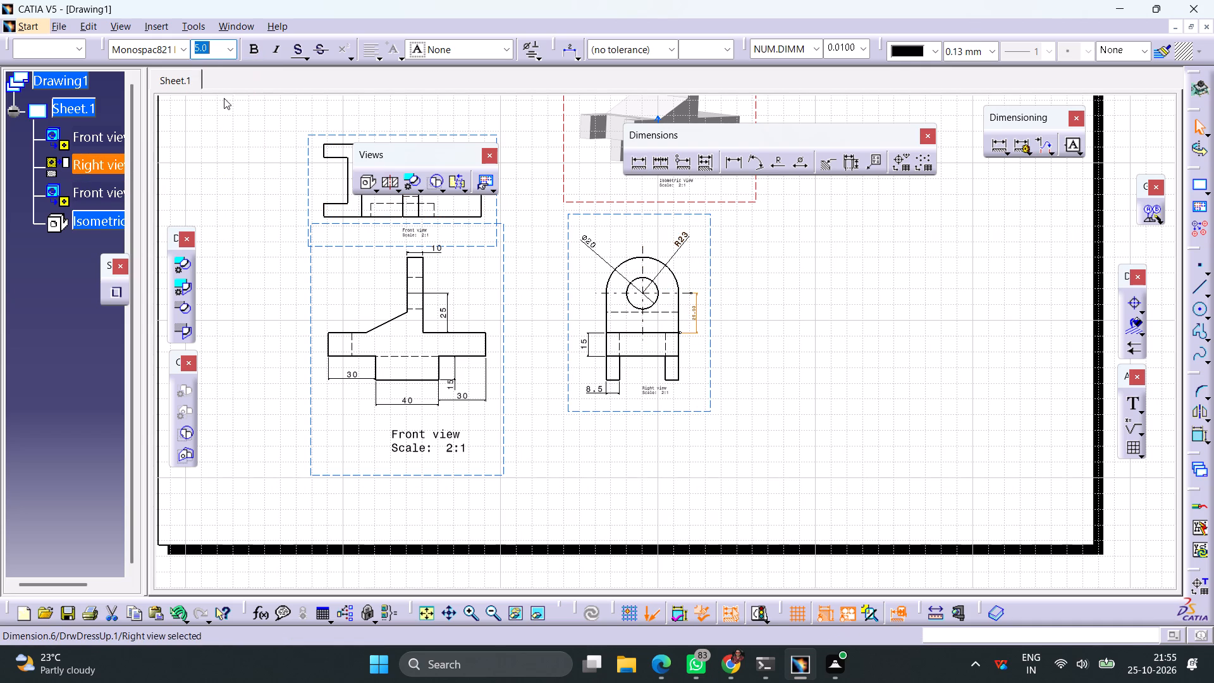
left_click(233, 47)
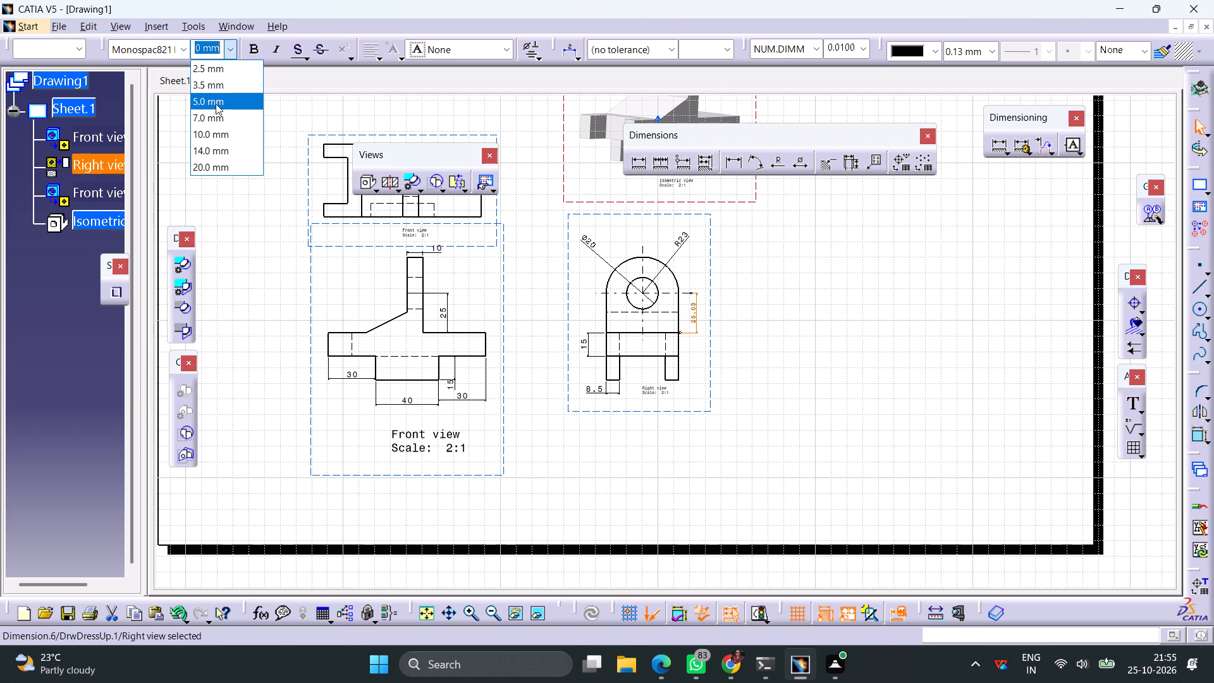
left_click(214, 114)
left_click(821, 379)
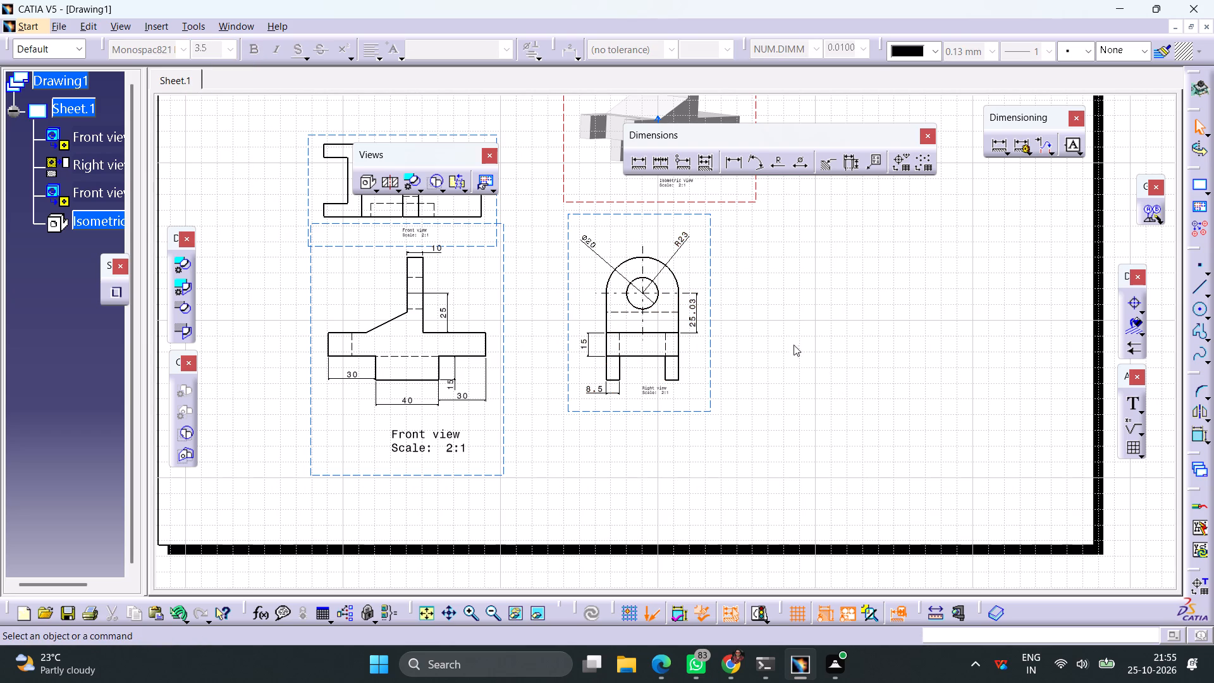
Dimension the sloped edge's height above the base plate in the front view, place it left of the slope, and set its text size to 7.0 mm.
middle_click_drag(796, 343, 793, 367, "ctrl")
middle_click_drag(739, 380, 775, 419)
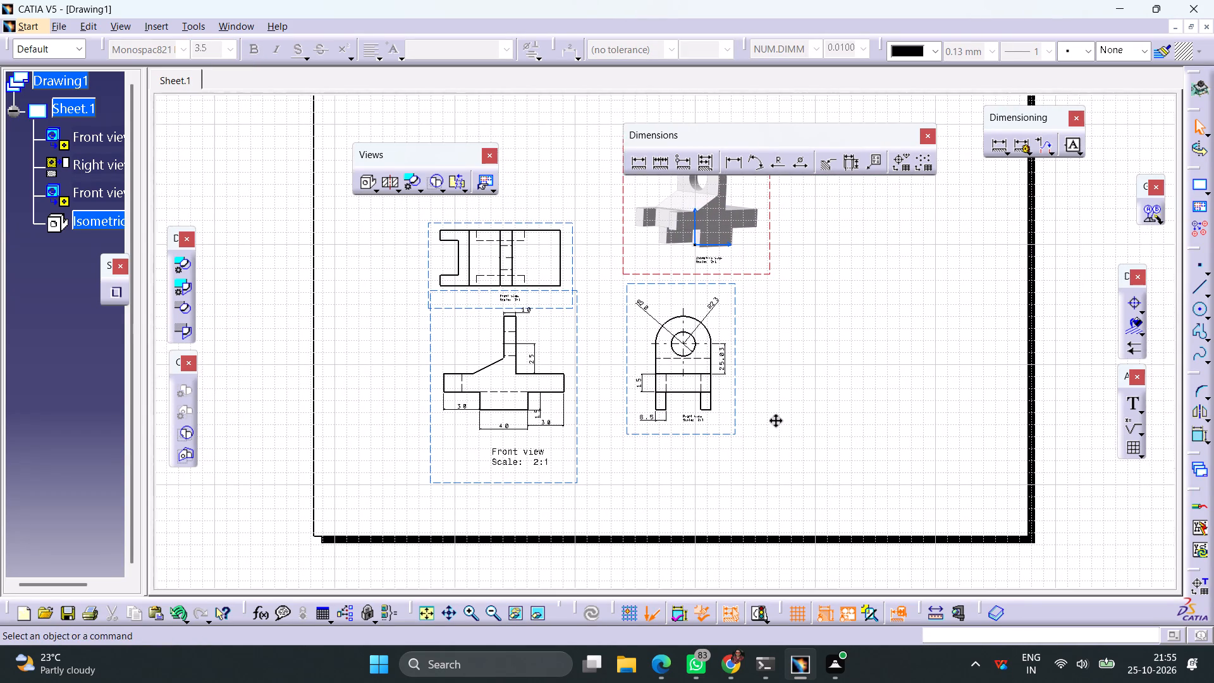
middle_click_drag(775, 419, 776, 429)
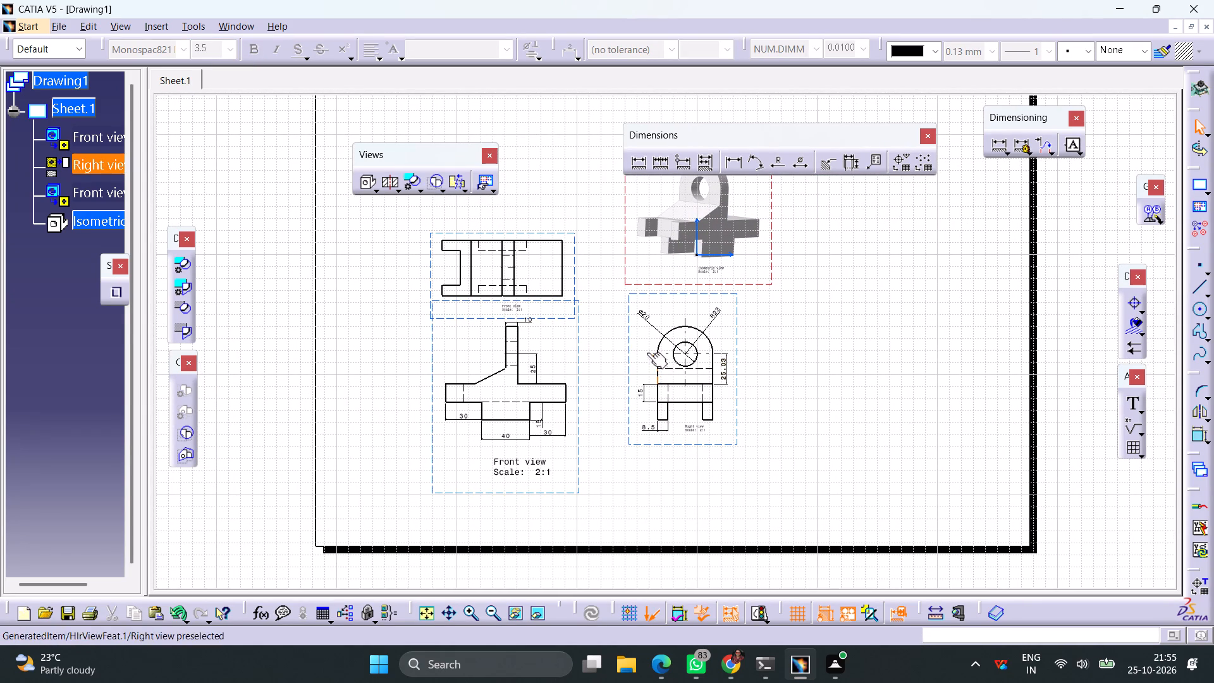
left_click(637, 166)
left_click(492, 376)
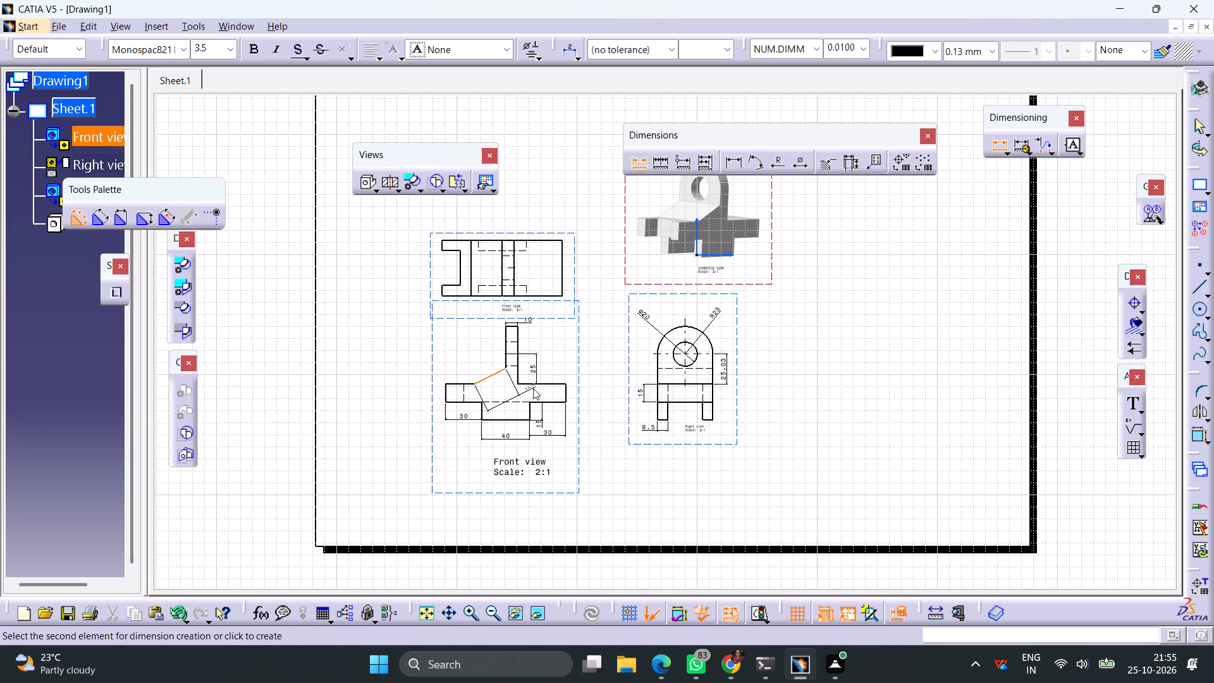
left_click(533, 385)
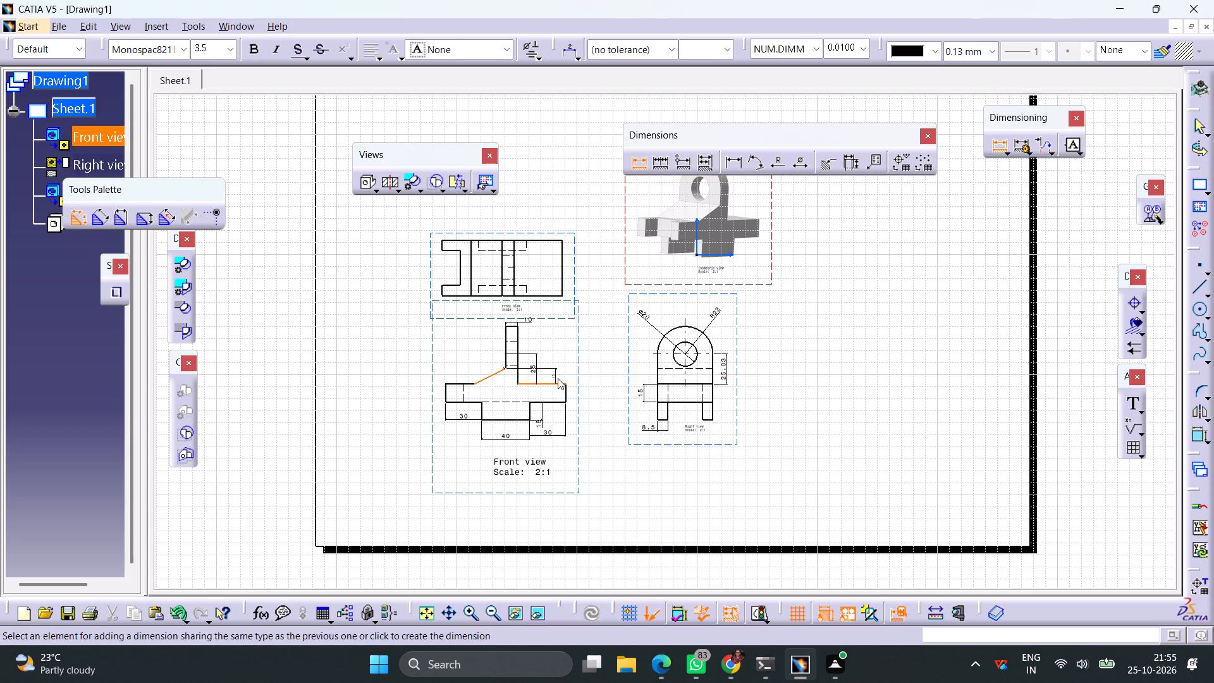
left_click(467, 376)
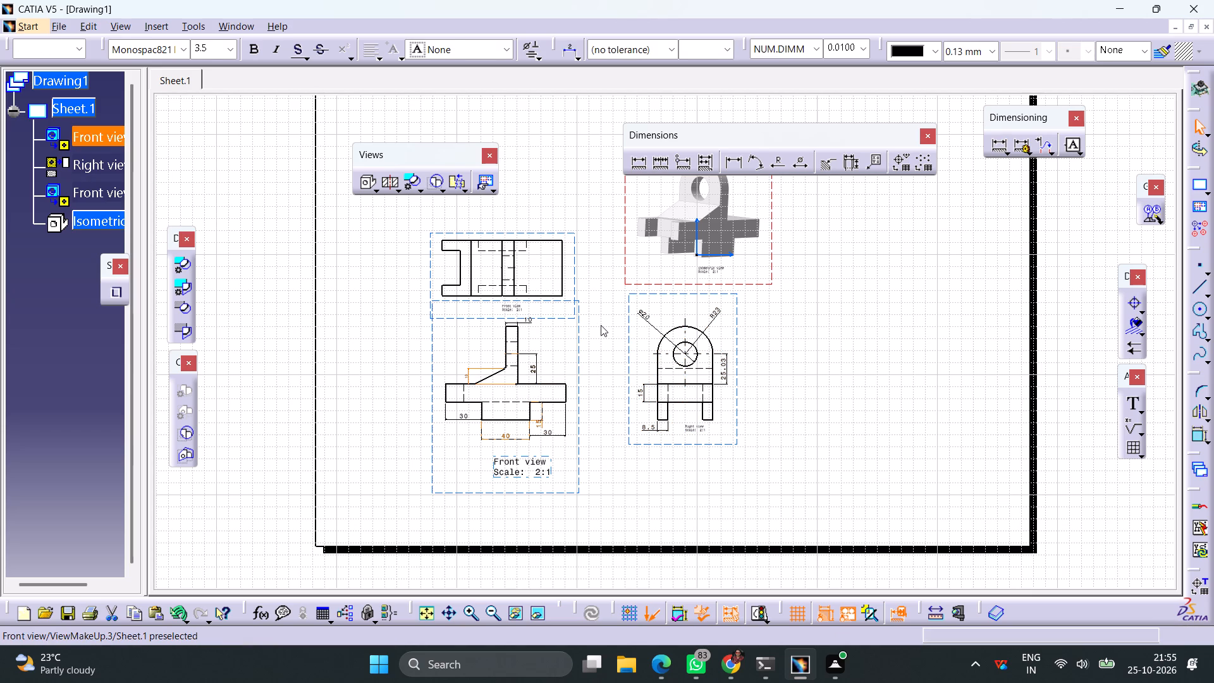
left_click(227, 57)
left_click(219, 120)
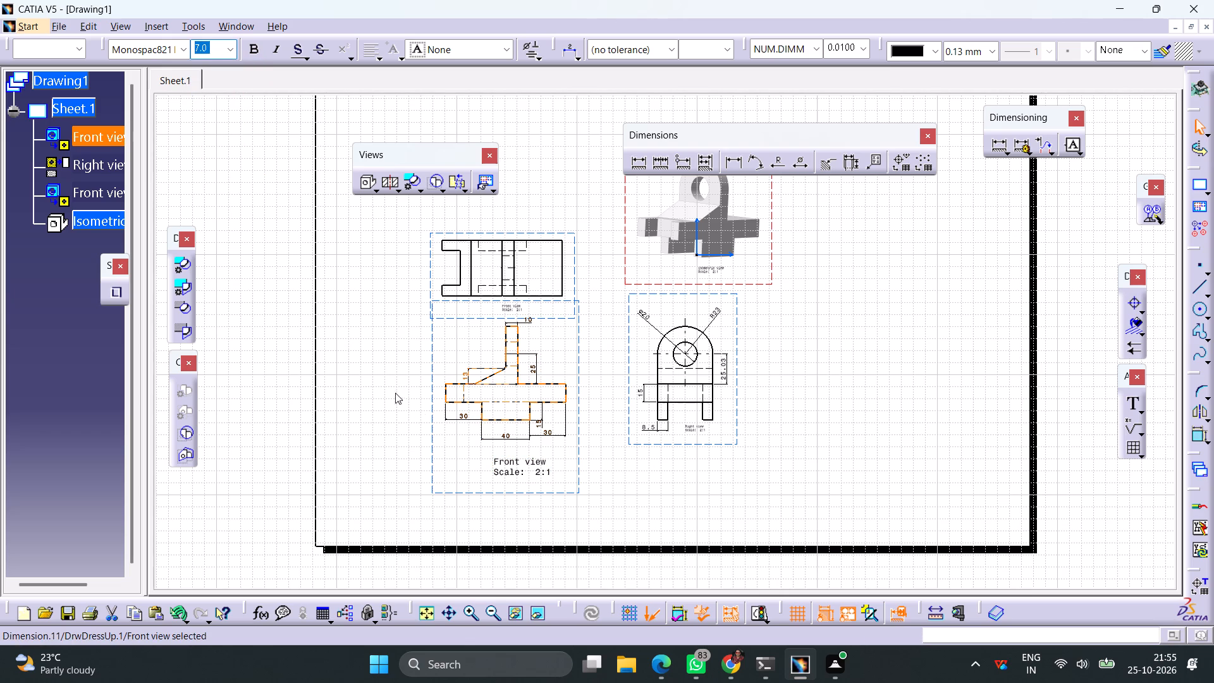
left_click(395, 393)
Set the text size of the right view's caption to 10.0 mm.
left_click(694, 431)
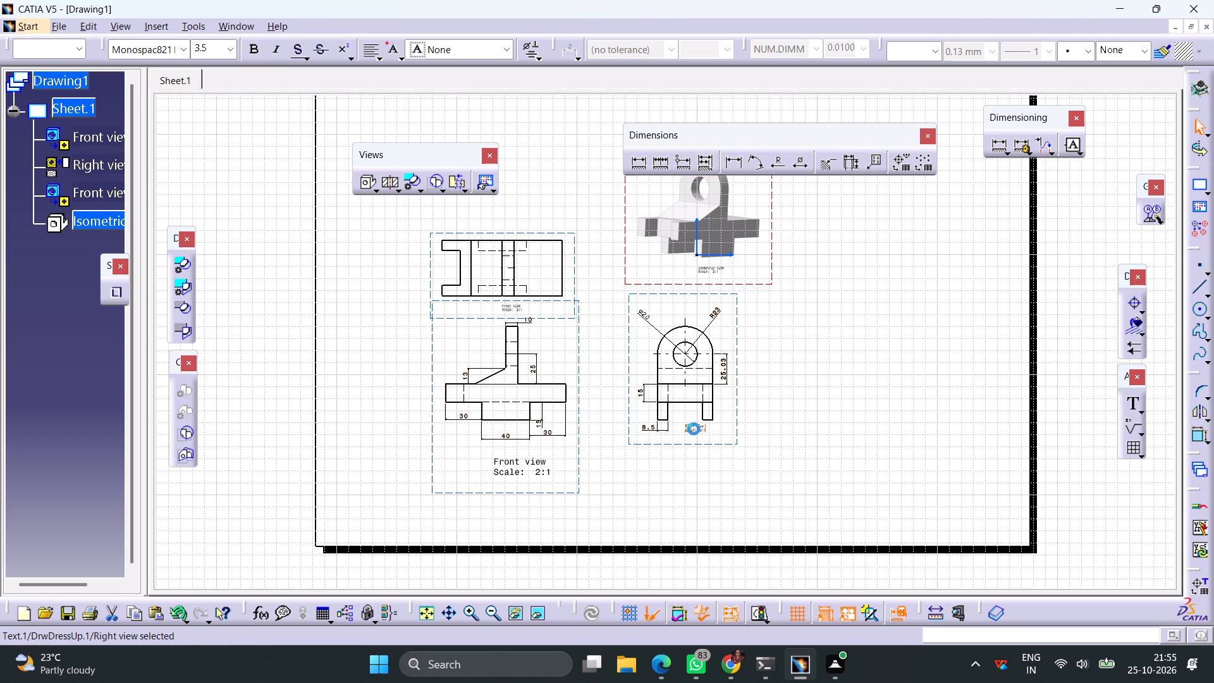
left_click(225, 52)
left_click(214, 133)
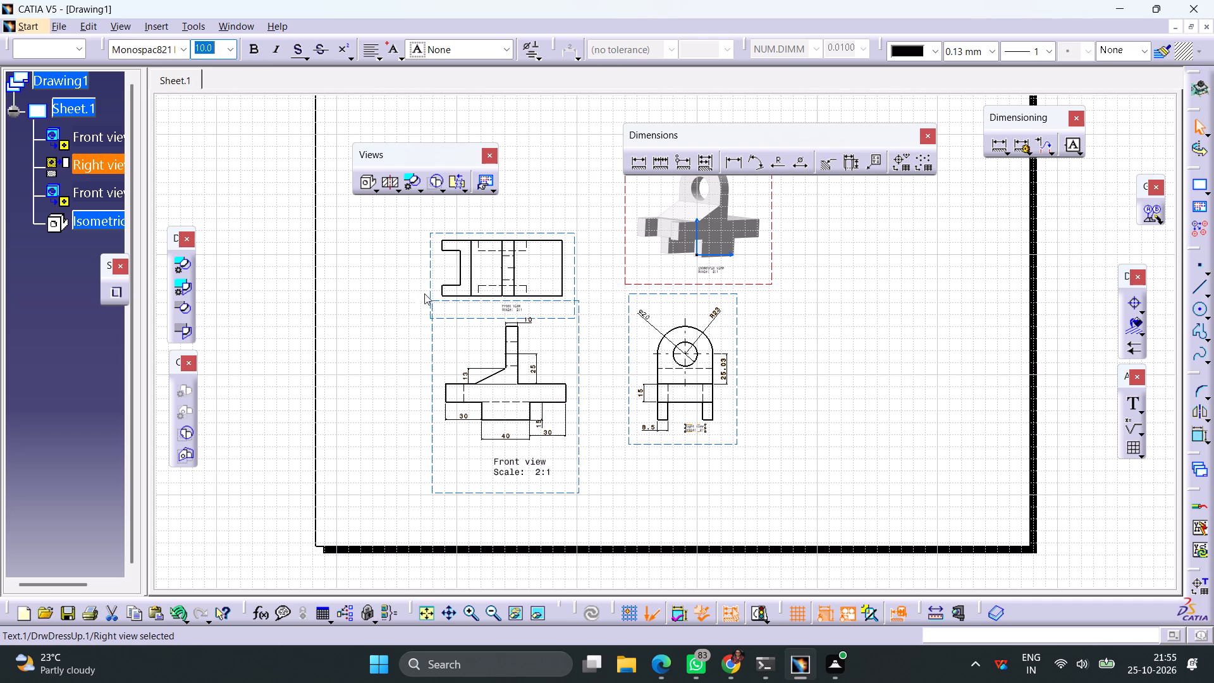
Move the top view upward so its frame clears the front view's frame.
left_click_drag(555, 232, 560, 179)
Set the text size of the top view's caption and the isometric view's caption to 10.0 mm.
left_click(515, 252)
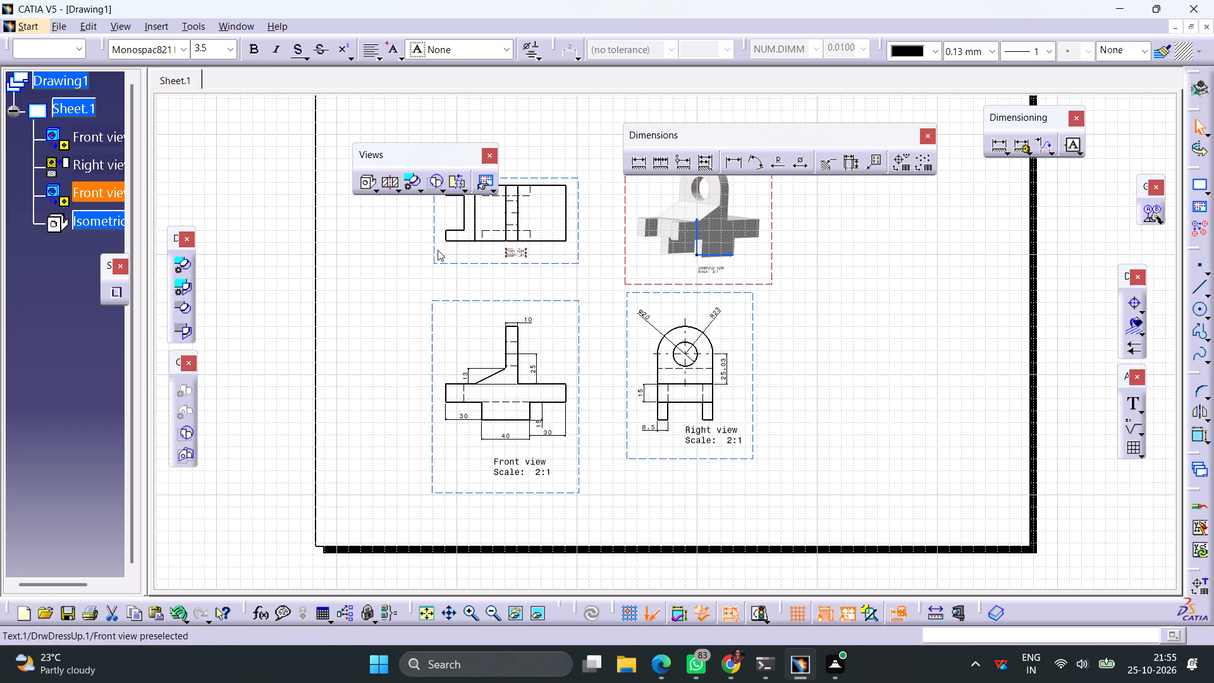
left_click(231, 54)
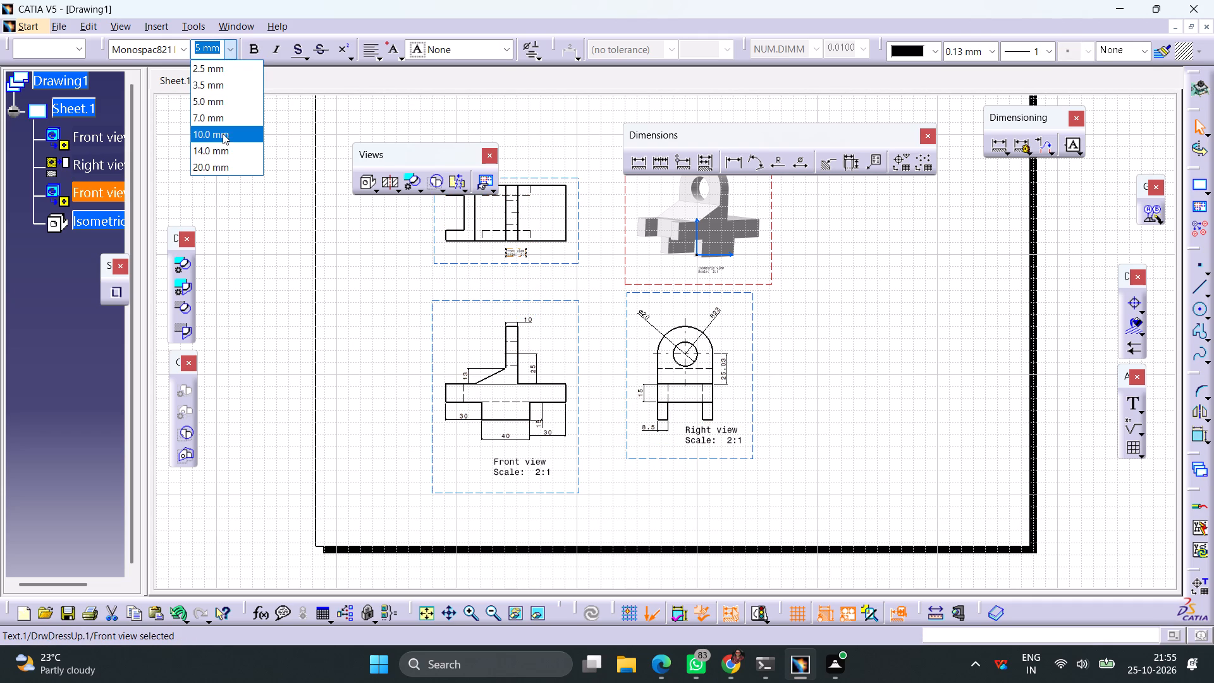
left_click(223, 133)
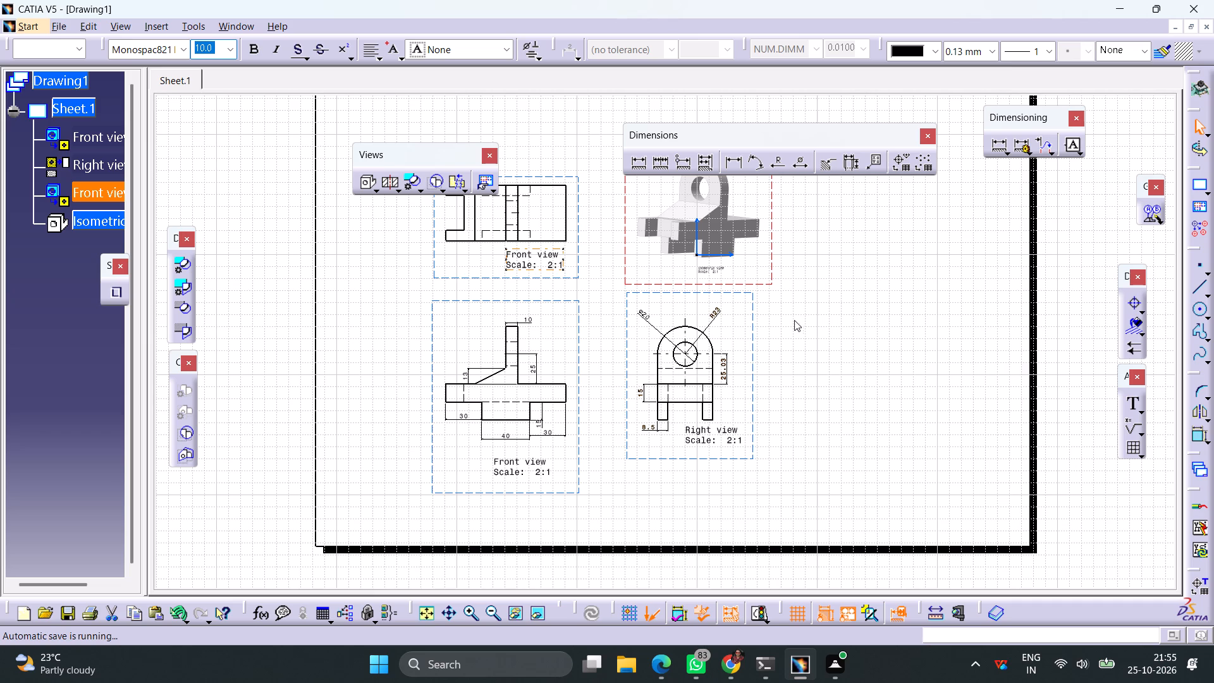
left_click(711, 271)
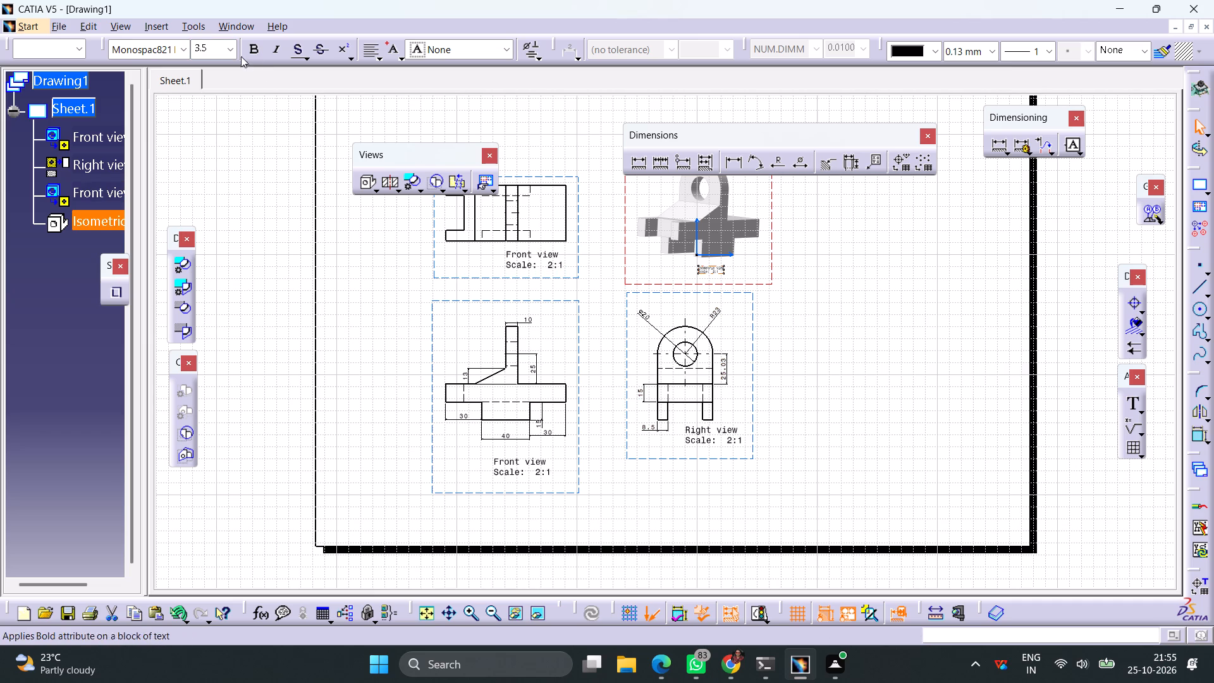
left_click(228, 52)
left_click(216, 138)
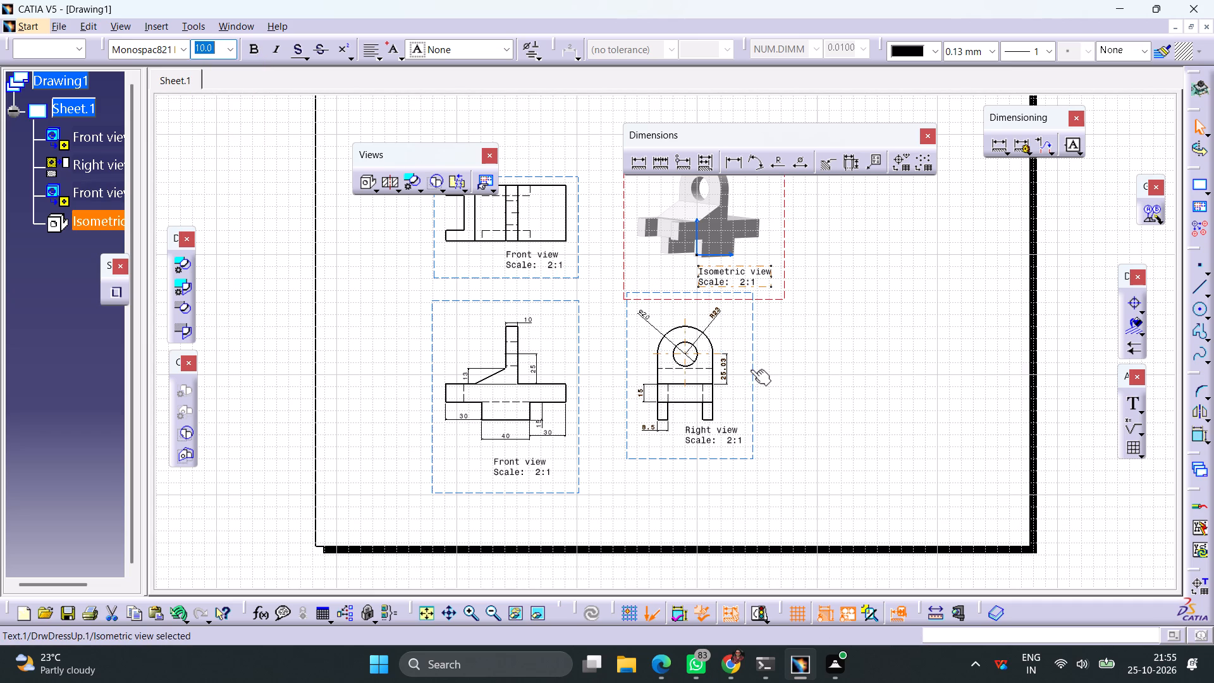
Move the front view, with its aligned right view, downward so the right view's frame clears the isometric view's frame.
left_click_drag(751, 369, 751, 400)
left_click(832, 384)
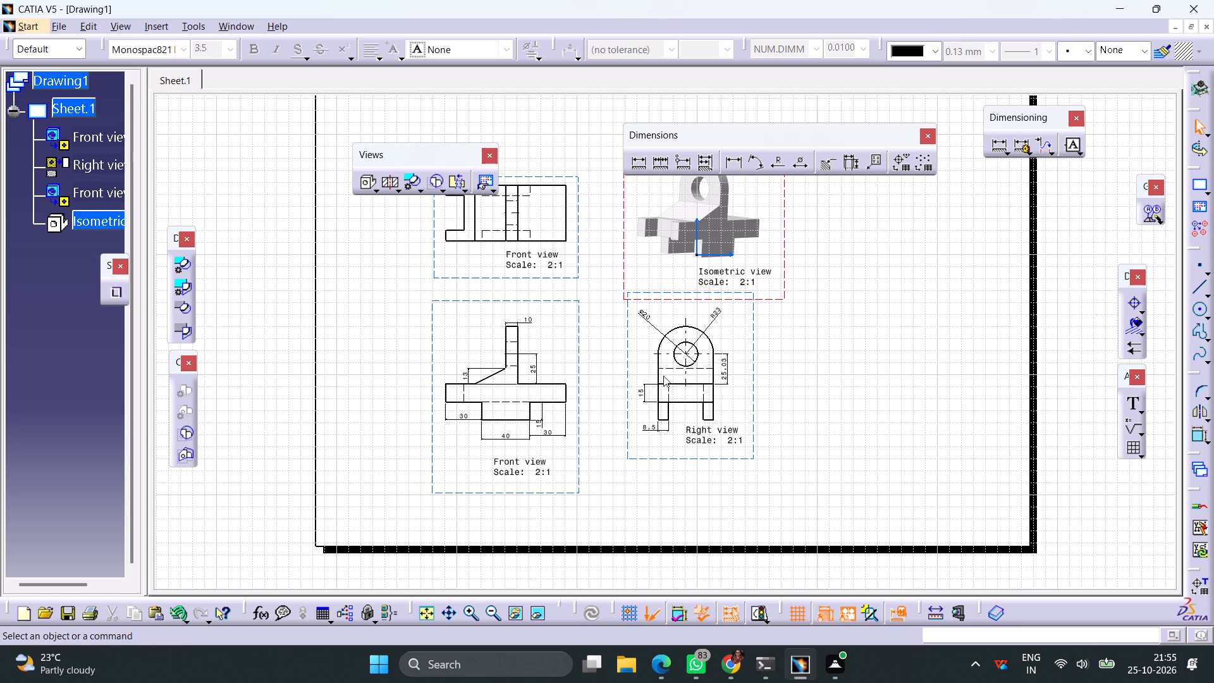
left_click_drag(580, 365, 581, 387)
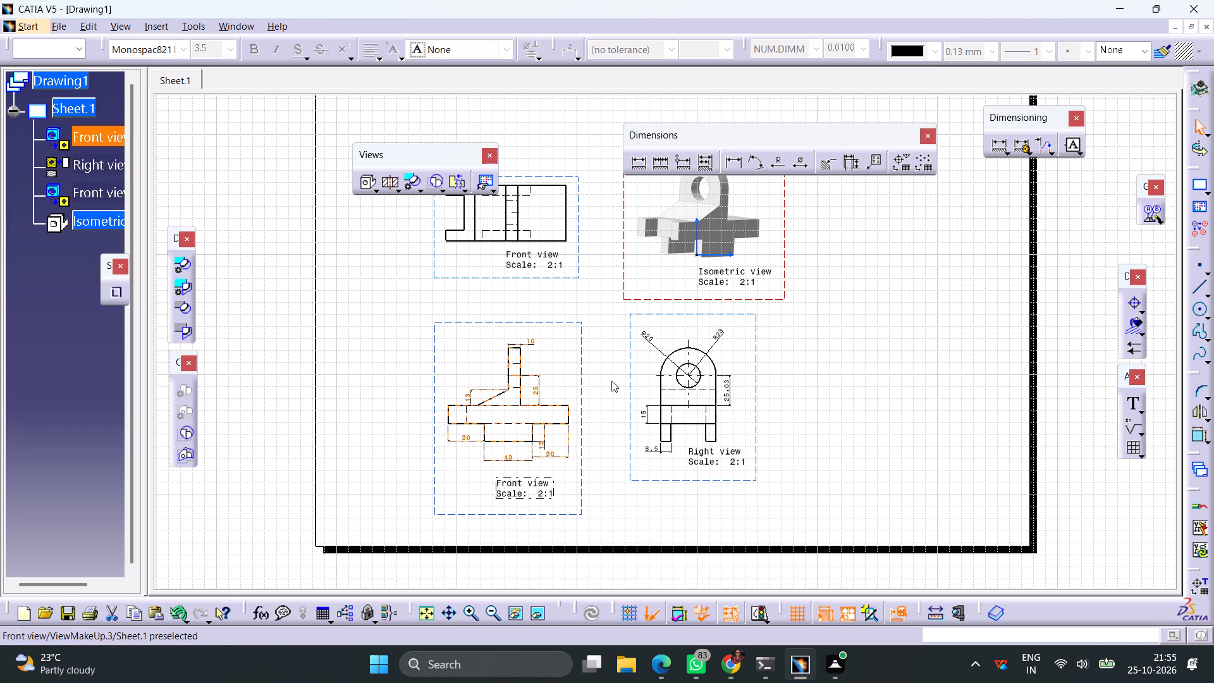
left_click(845, 364)
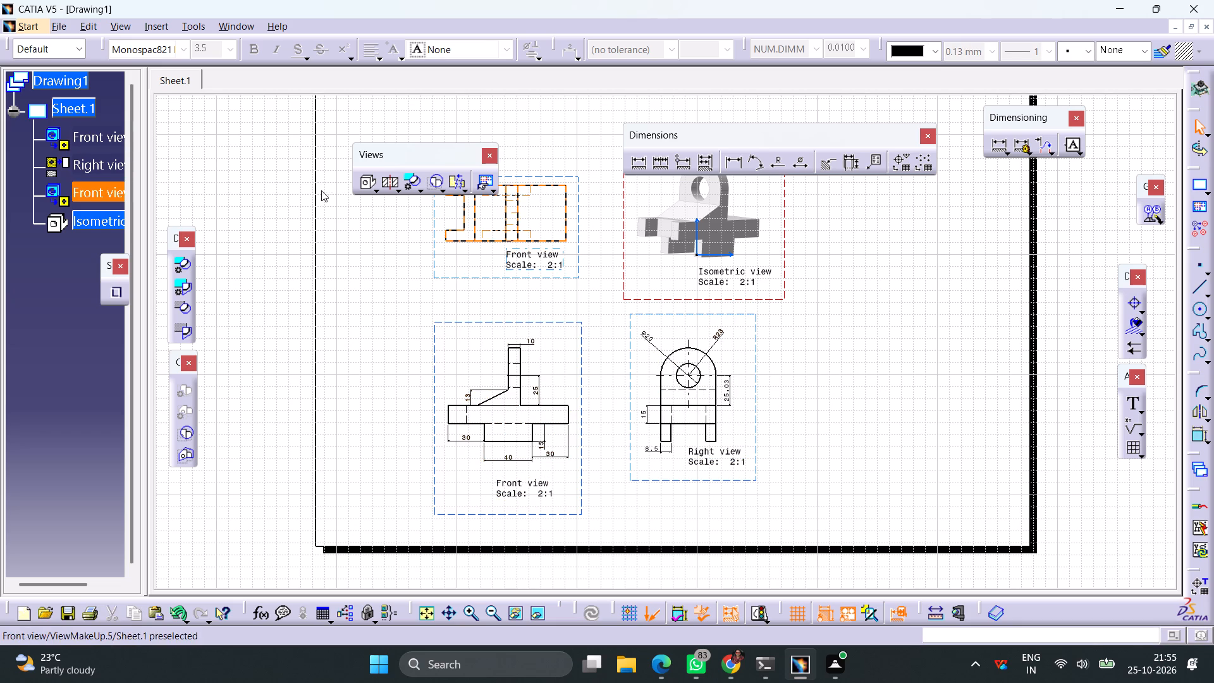
Save the drawing as Drawing1 in CATDrawing format in the internship folder, proceeding without saving the modified part.
left_click(51, 21)
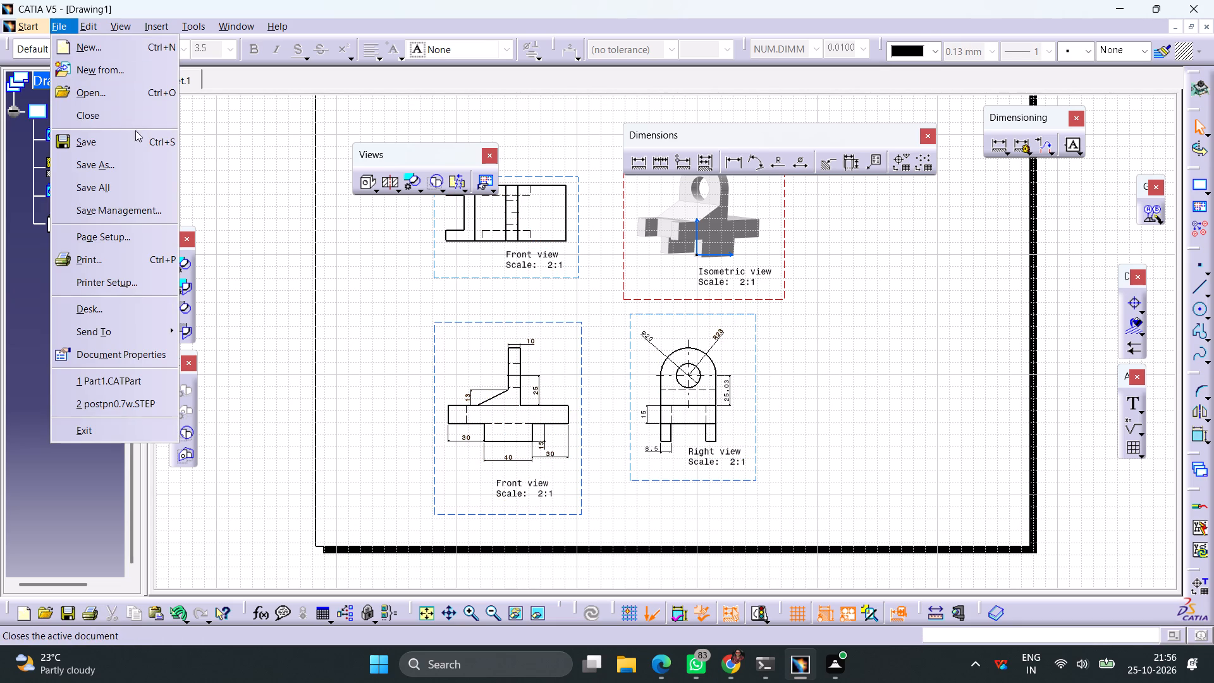
left_click(126, 154)
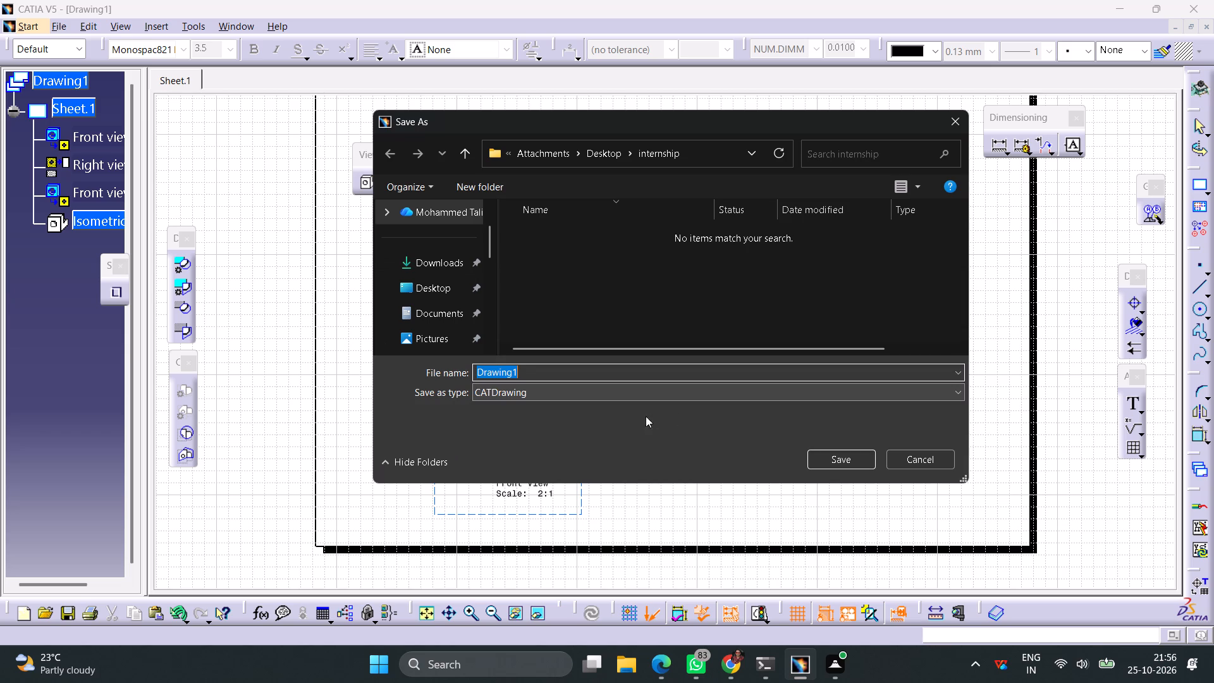
left_click(835, 458)
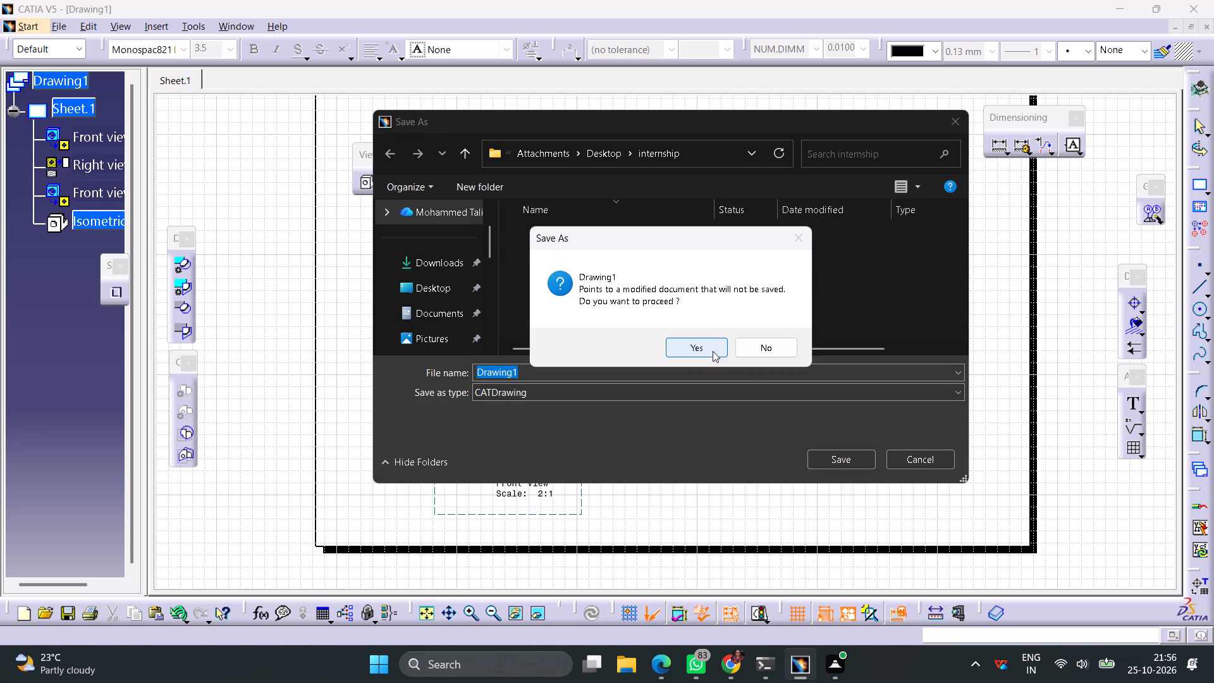
left_click(712, 350)
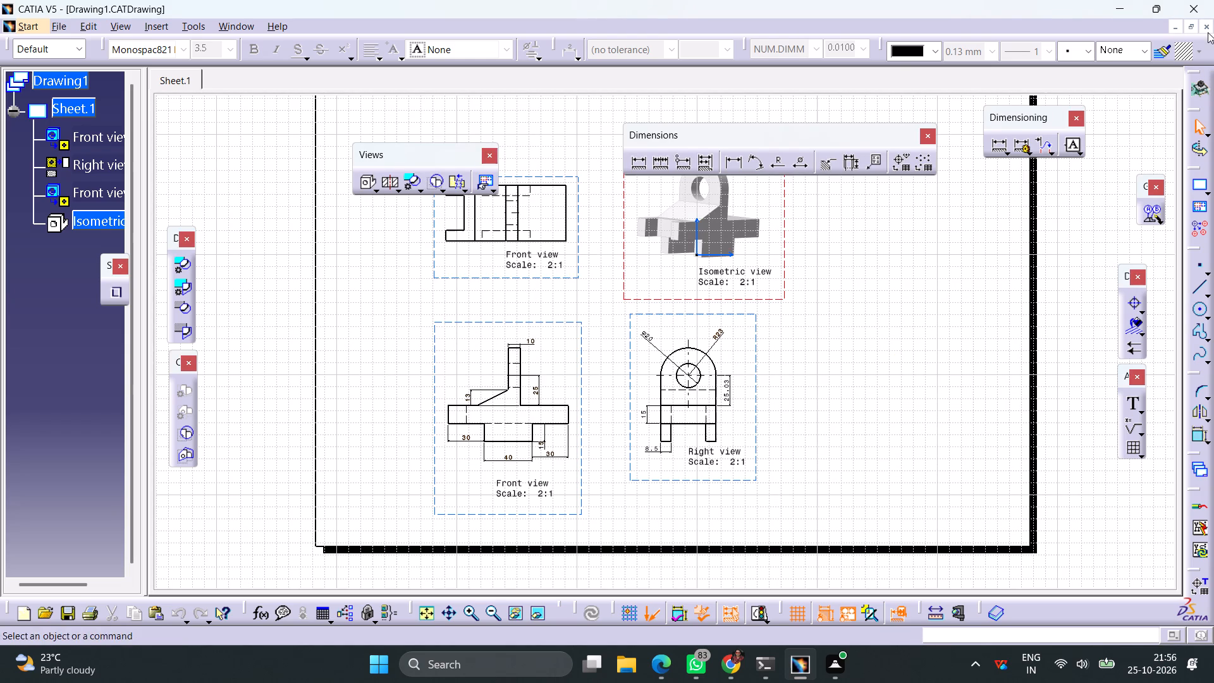
Close the drawing and the Part1 document without saving the changes to the part.
left_click(1208, 27)
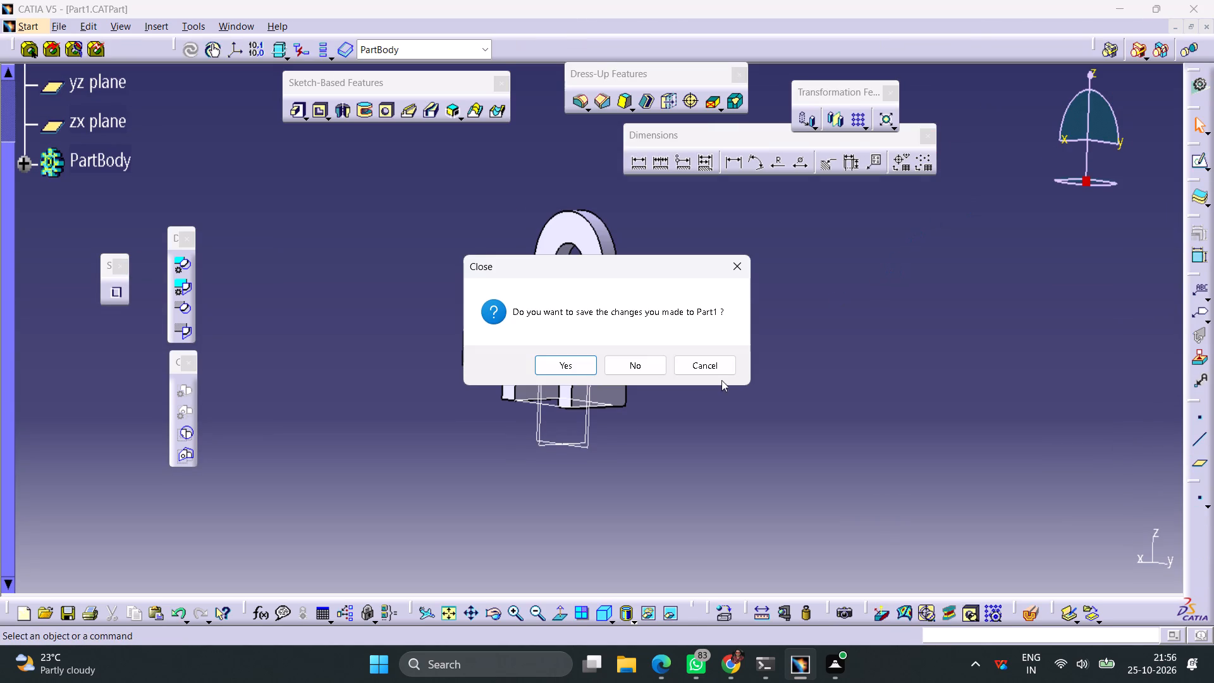
left_click(632, 366)
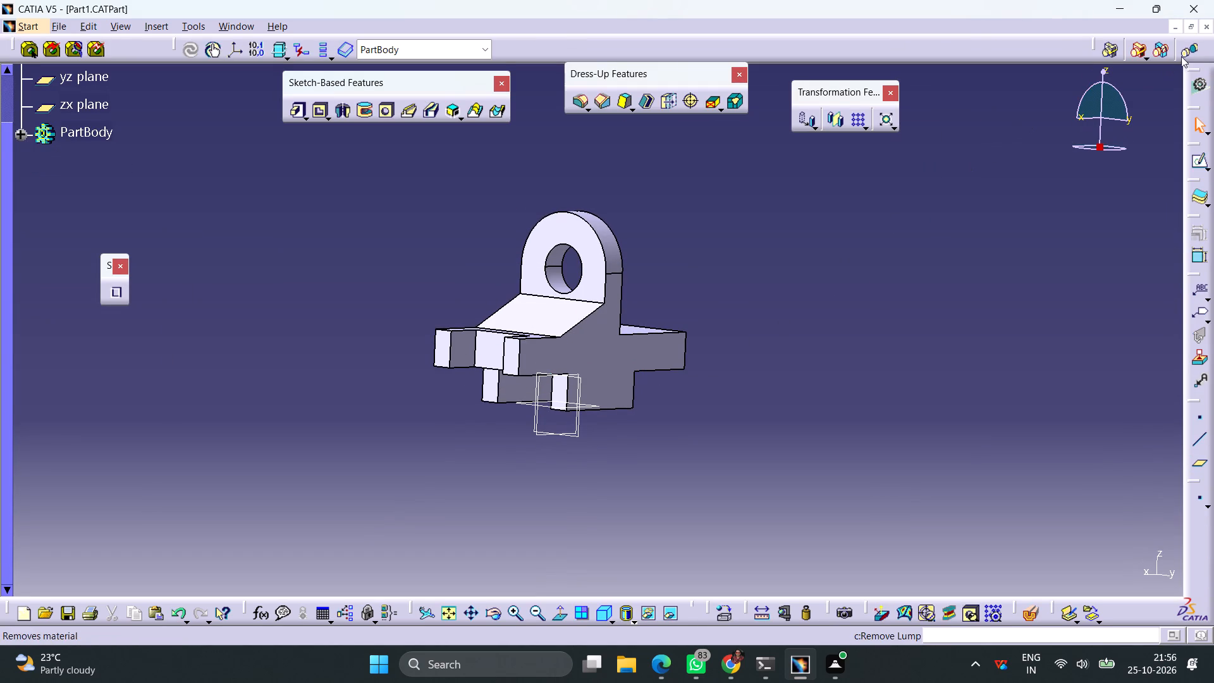
left_click(1202, 30)
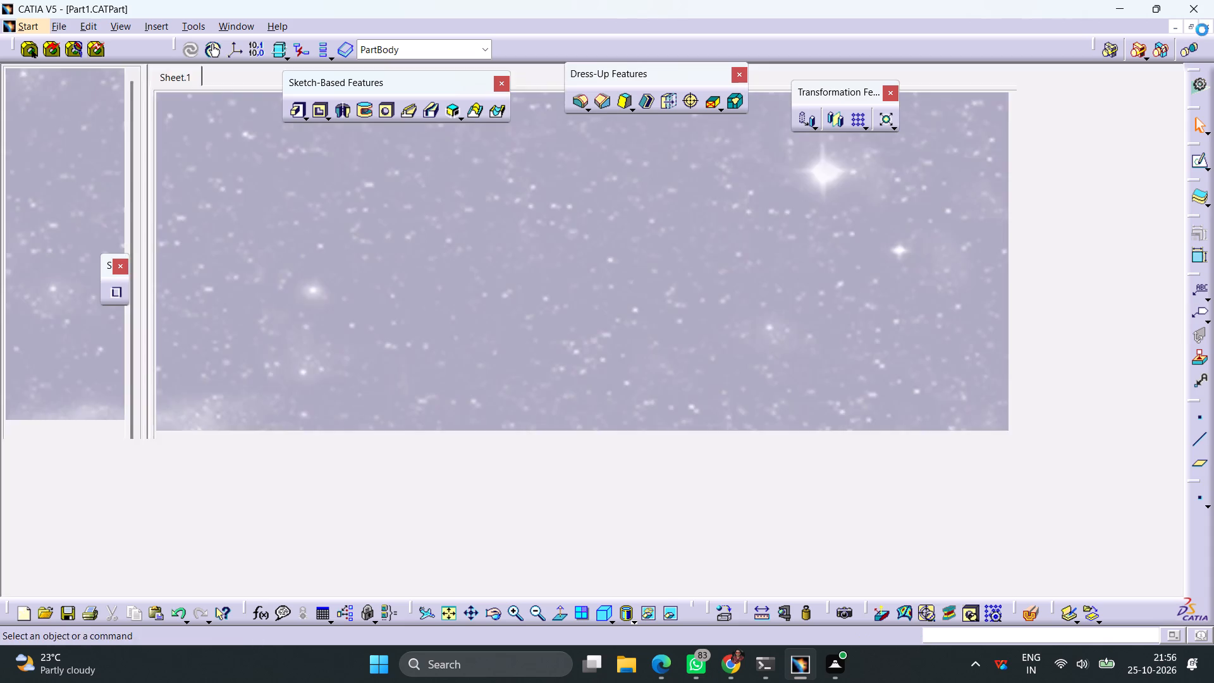
Stop the macro recording.
left_click(119, 289)
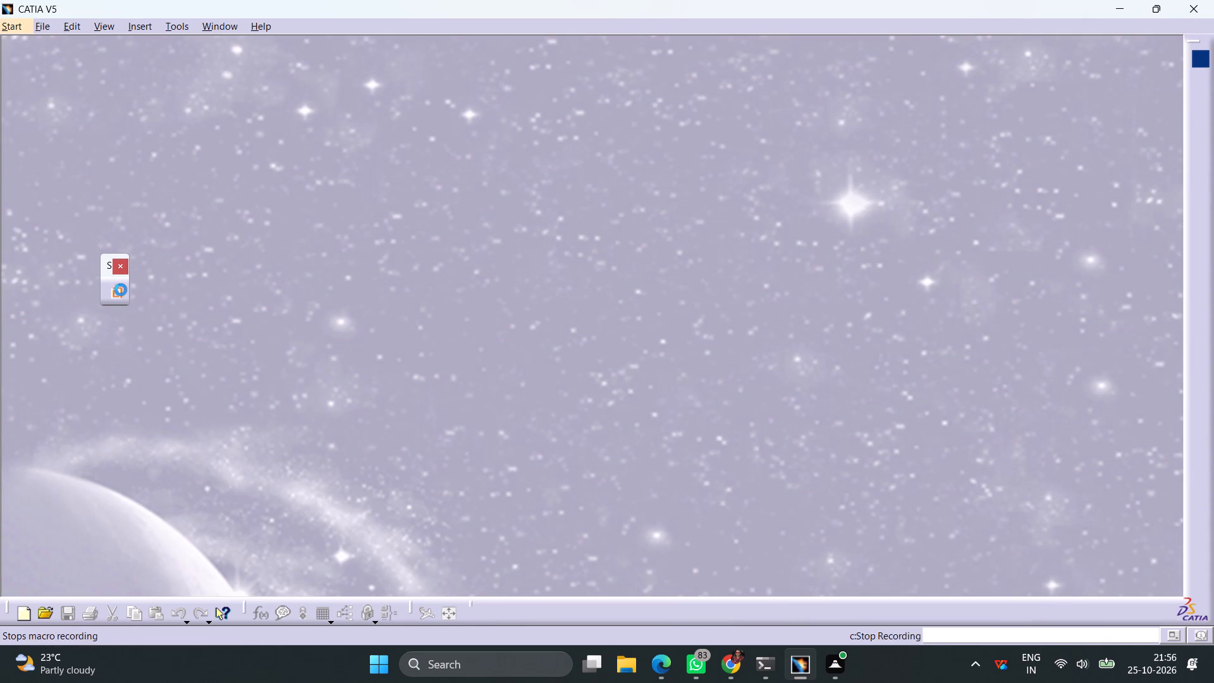